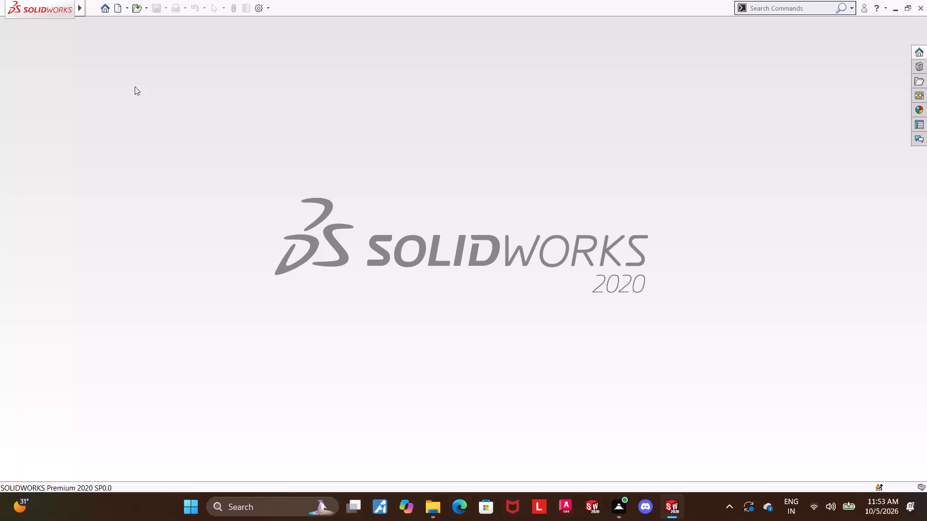
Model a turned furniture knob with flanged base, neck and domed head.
Create a new part document and start a sketch on the Front Plane.
left_click(122, 5)
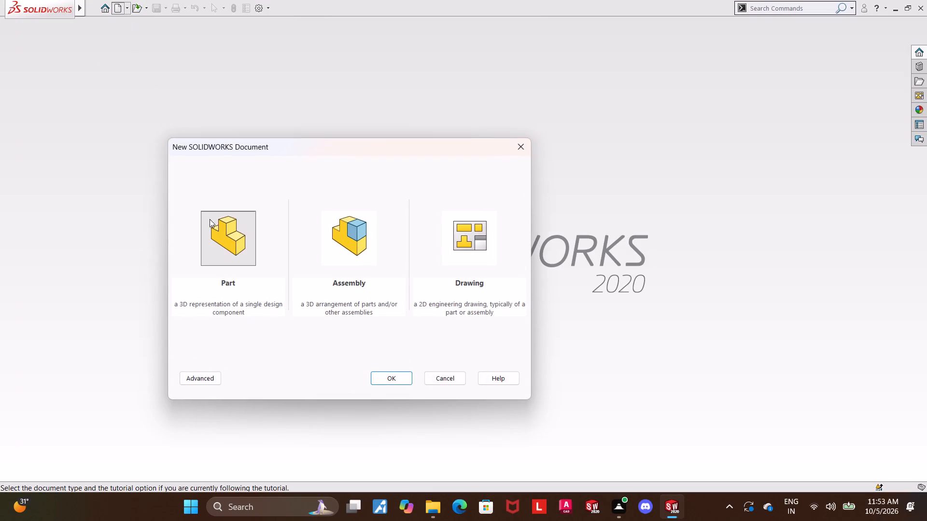
double_click(216, 227)
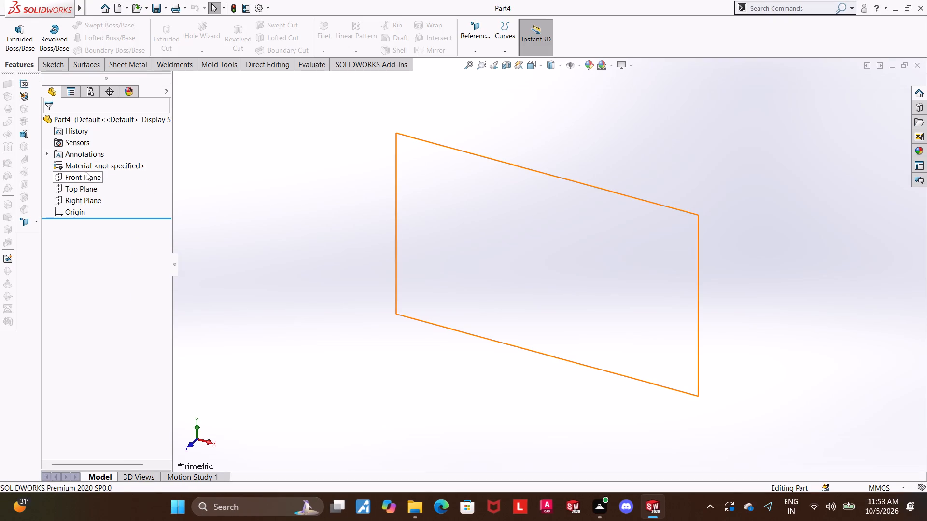
left_click(86, 177)
left_click(95, 164)
Sketch a closed profile from the origin: base about 80 mm, right side about 23 mm, arc about R22, 11 mm vertical, top line and left side.
left_click(90, 24)
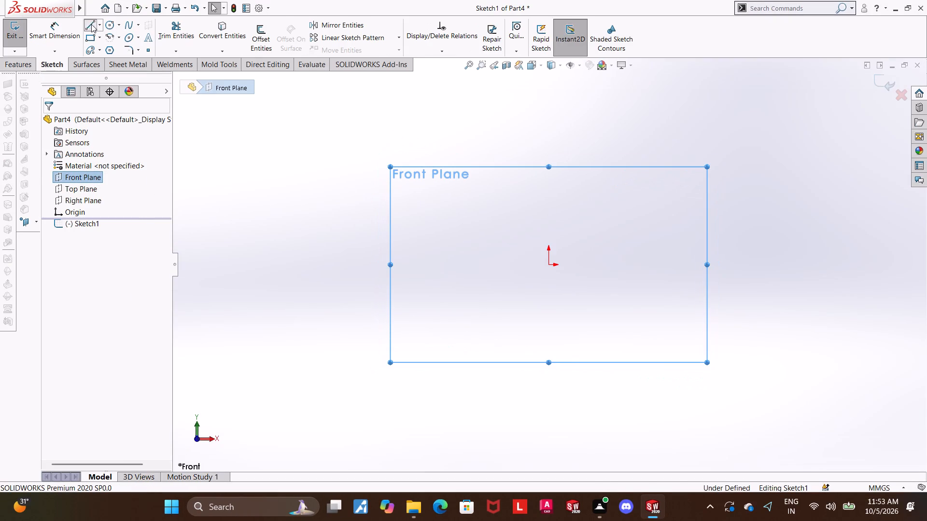
left_click(550, 267)
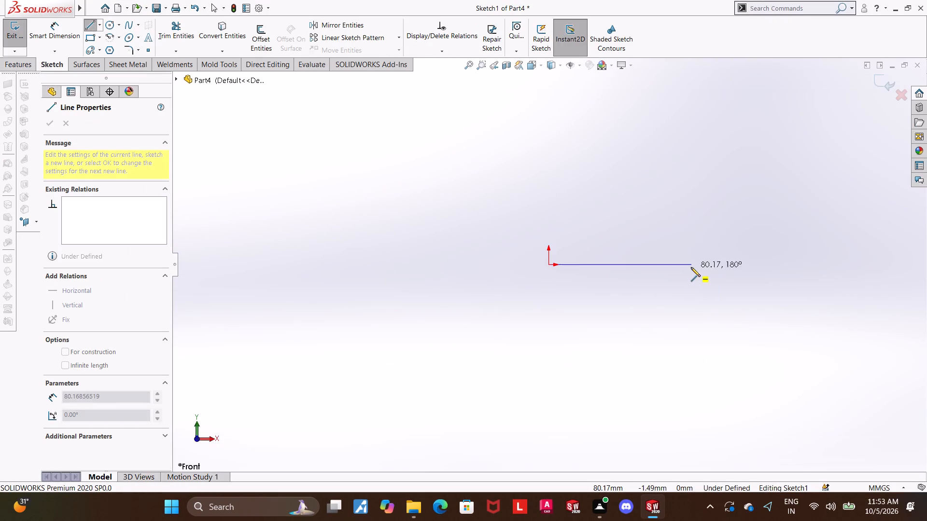
left_click(690, 267)
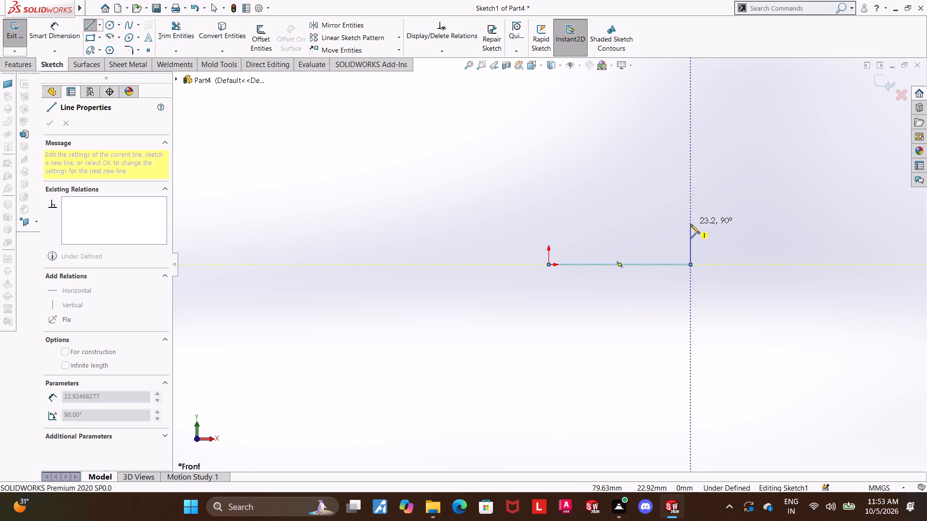
left_click(690, 224)
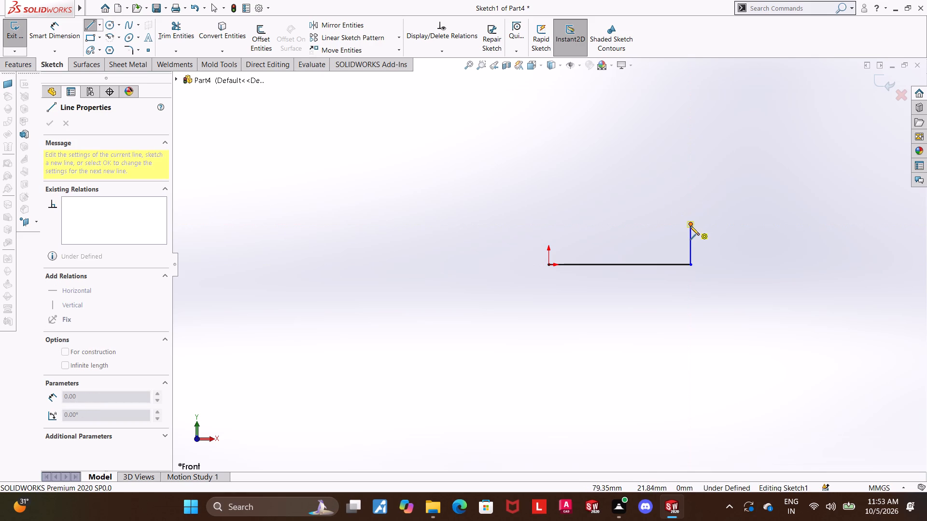
left_click(669, 189)
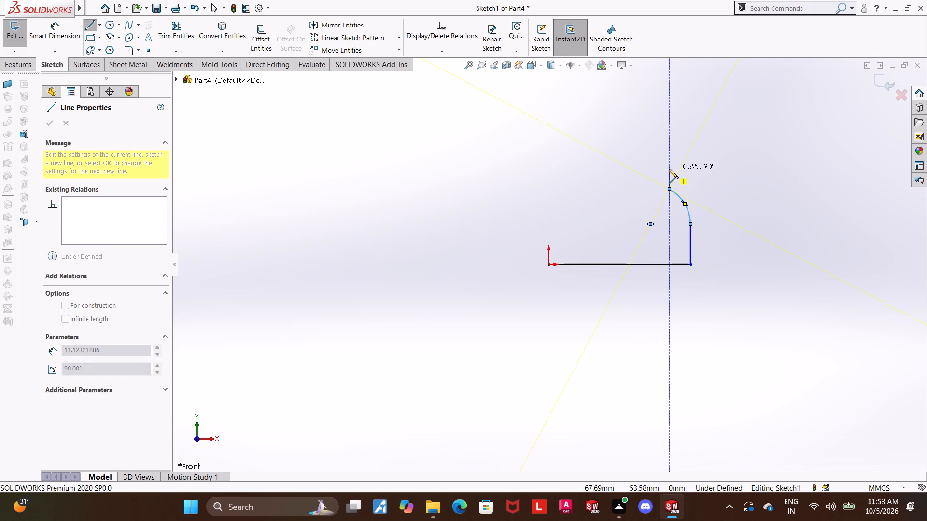
left_click(669, 169)
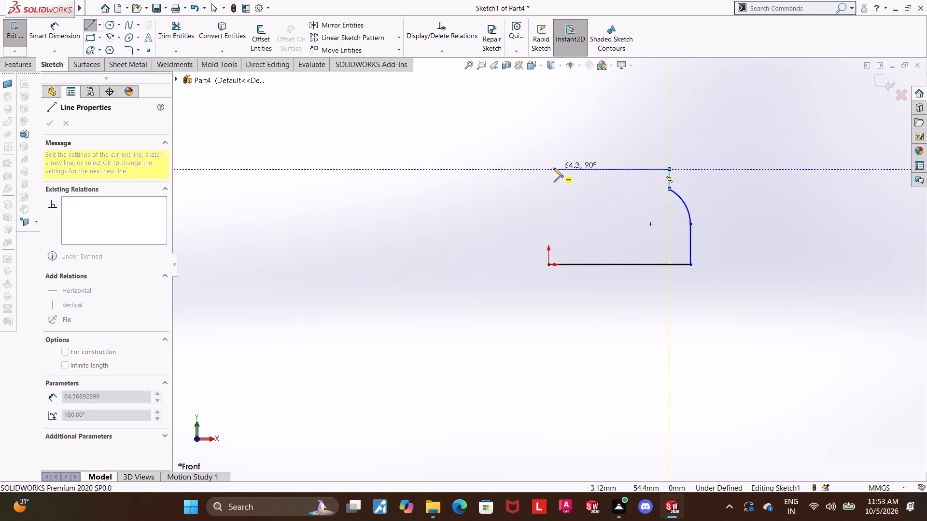
left_click(549, 171)
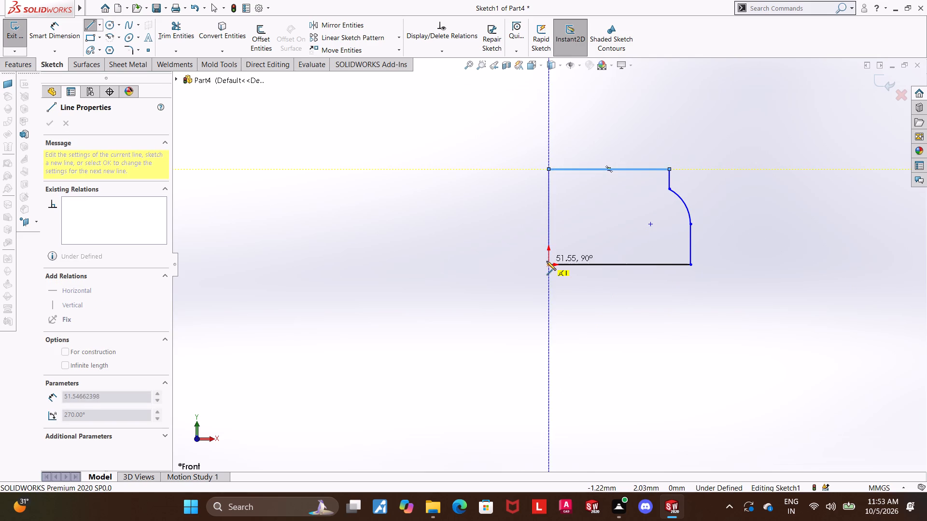
left_click(548, 264)
key("Escape")
key("Escape")
scroll(605, 231, "down", 2)
key("Escape")
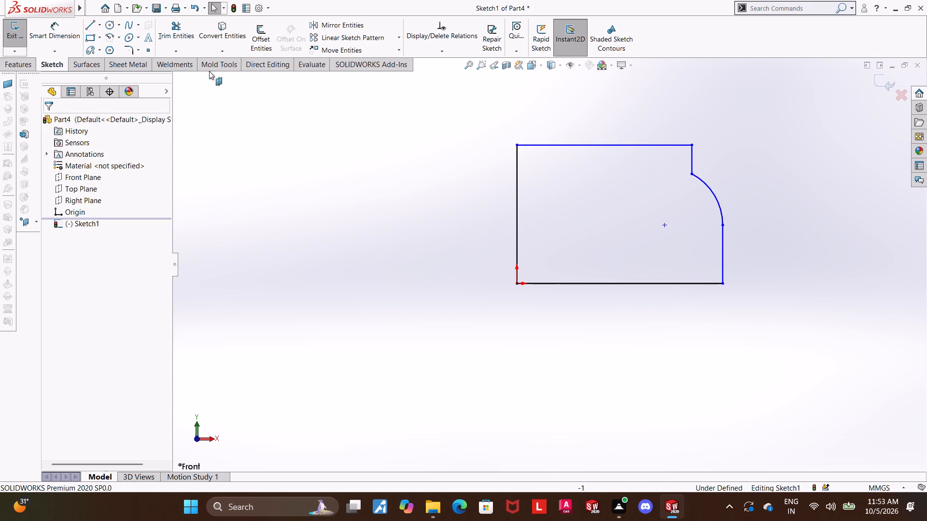
Trim away the profile's top horizontal line.
left_click(172, 36)
scroll(698, 153, "up", 2)
left_click_drag(615, 229, 595, 127)
key("Escape")
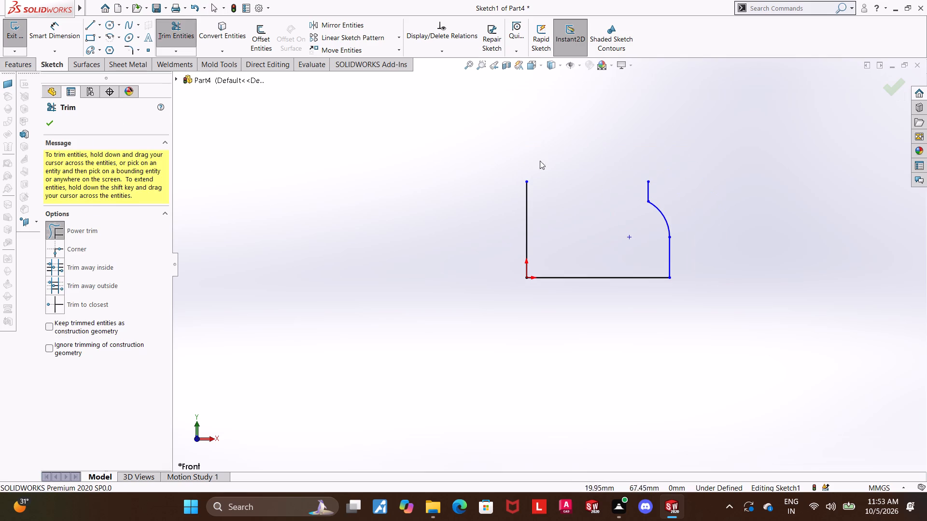
Dimension the profile's lower right vertical line to 12 mm.
left_click(56, 34)
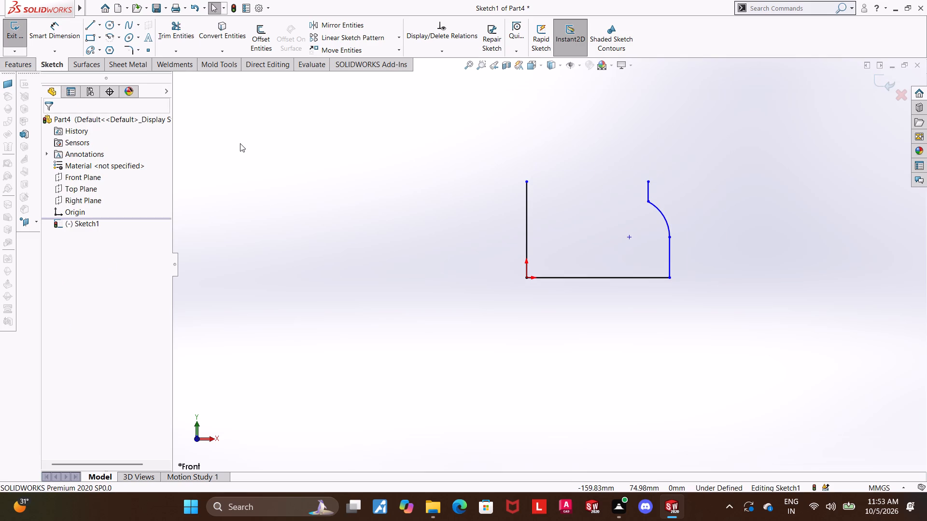
left_click(45, 31)
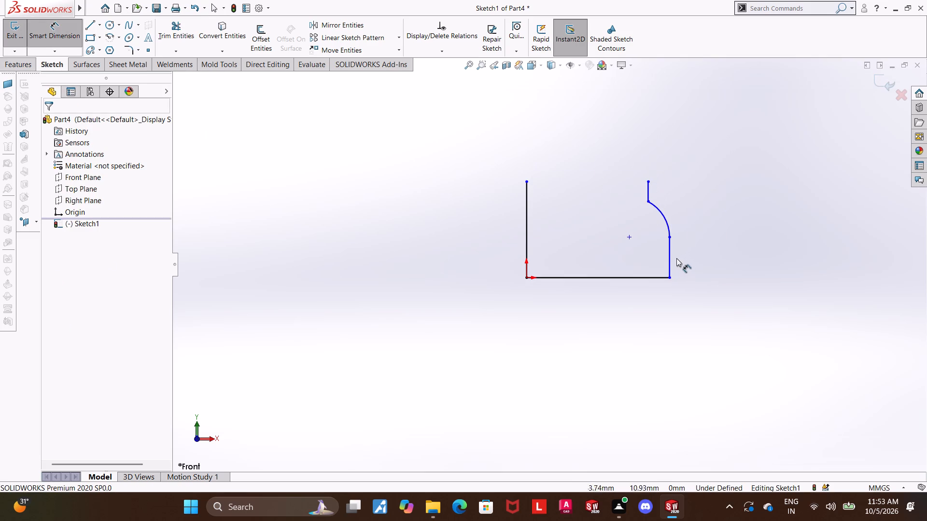
left_click(671, 256)
left_click(690, 259)
type("12")
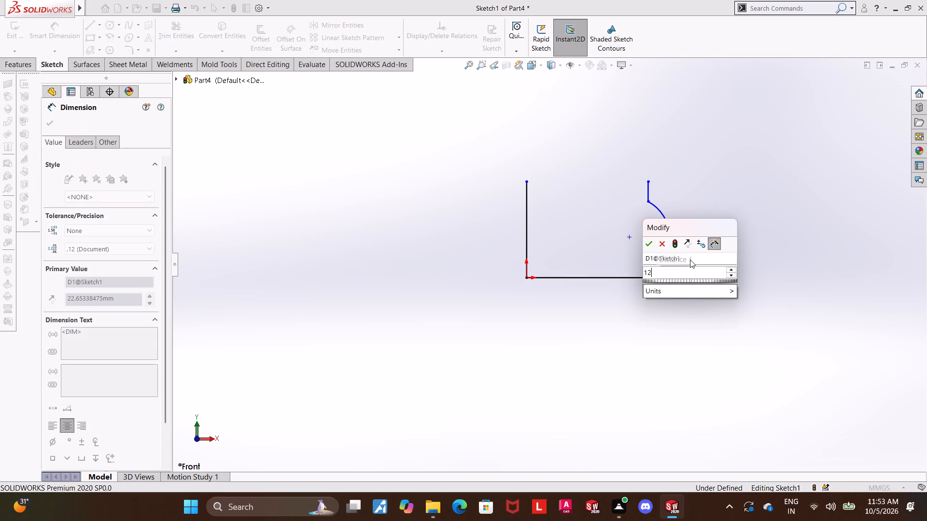
key("Return")
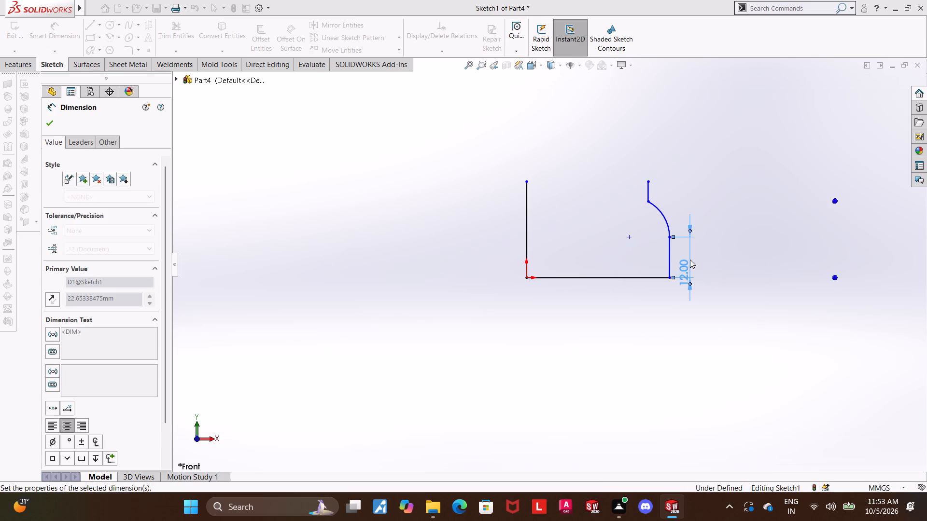
key("Escape")
key("Escape")
Dimension the vertical distance between the arc's two endpoints as 7 mm.
left_click(72, 36)
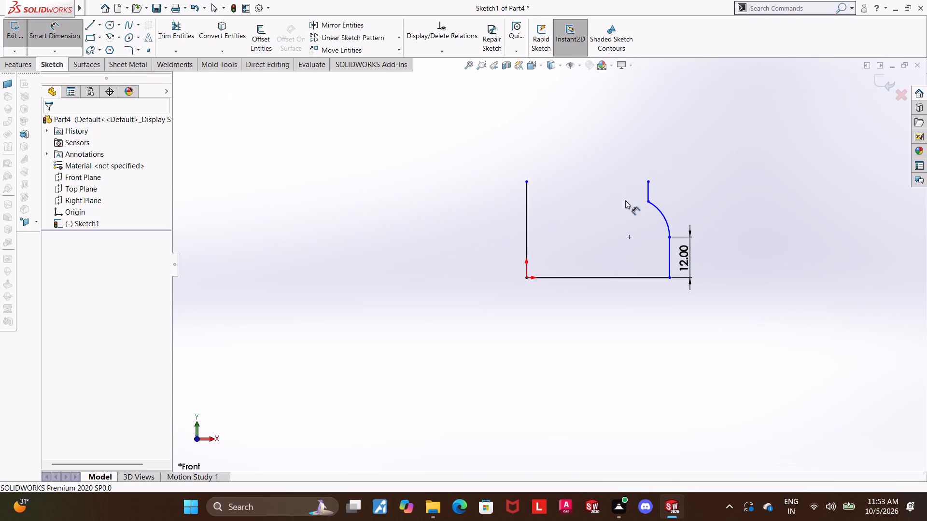
left_click(648, 203)
left_click(669, 238)
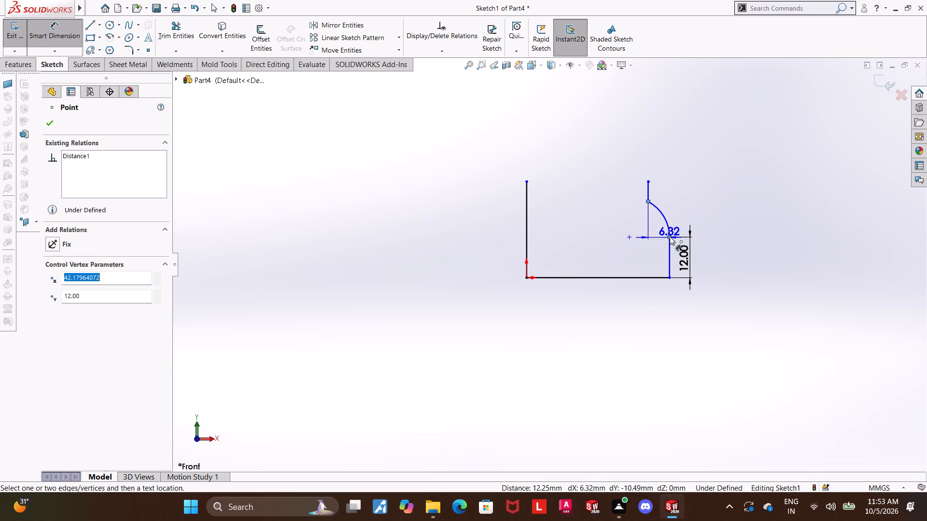
left_click(753, 209)
key("7")
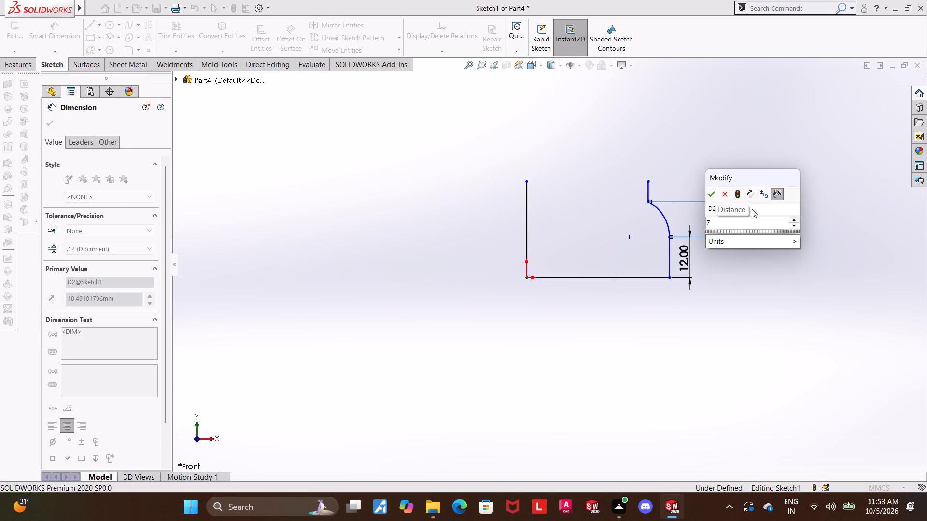
key("Return")
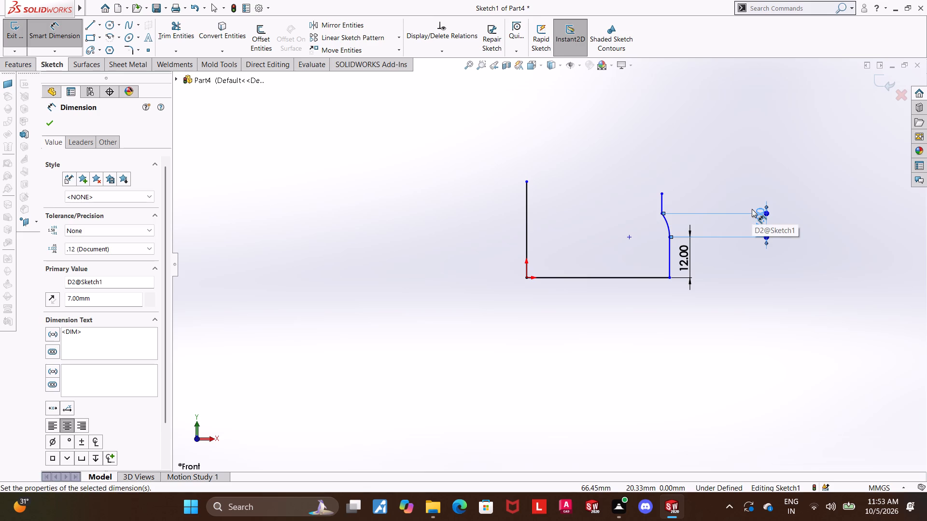
key("Escape")
Dimension the short vertical line above the arc to 4 mm.
left_click(48, 31)
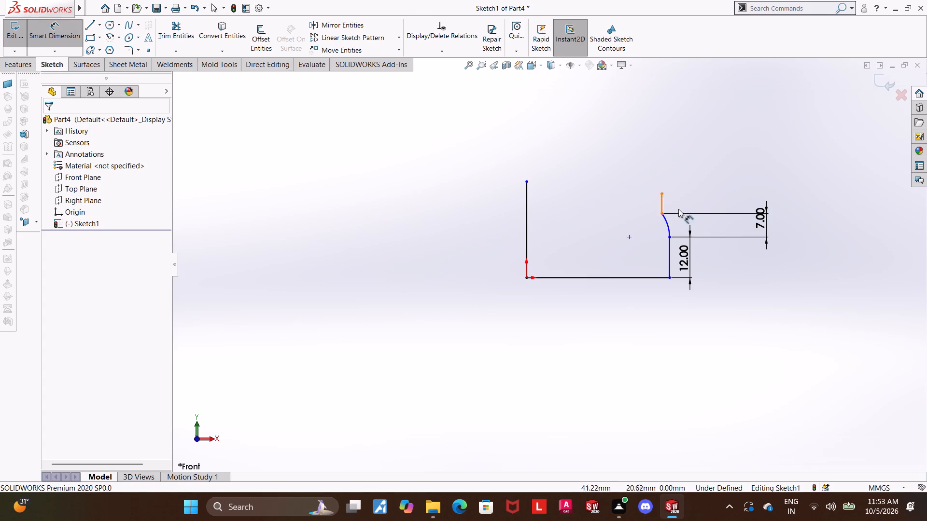
left_click(659, 204)
left_click(681, 203)
key("4")
key("Return")
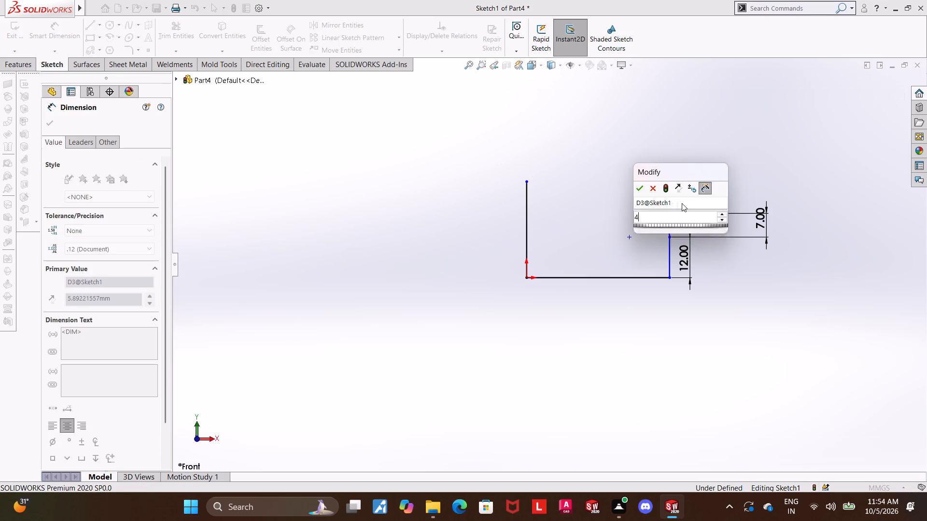
key("Escape")
key("Escape")
Dimension the horizontal distance from the arc's upper endpoint to the left vertical line as 53/2 (26.5 mm).
left_click(70, 29)
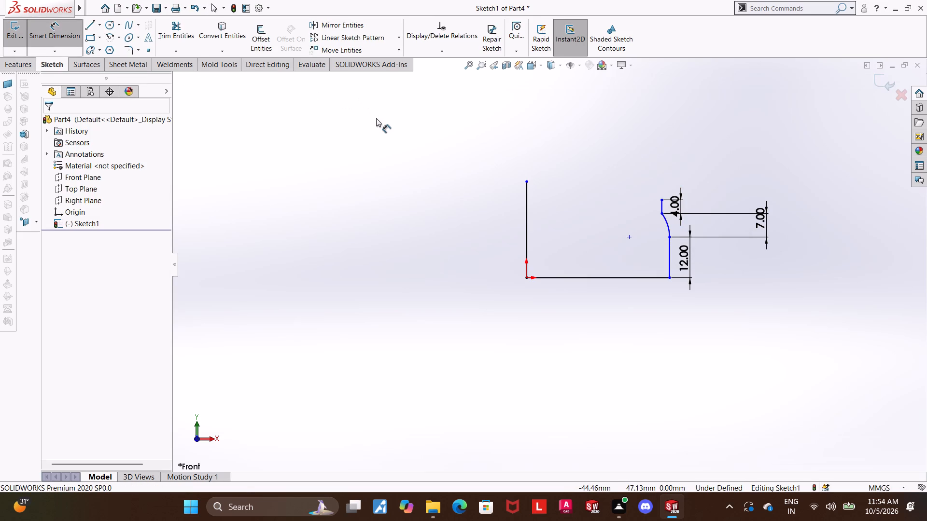
scroll(452, 163, "down", 2)
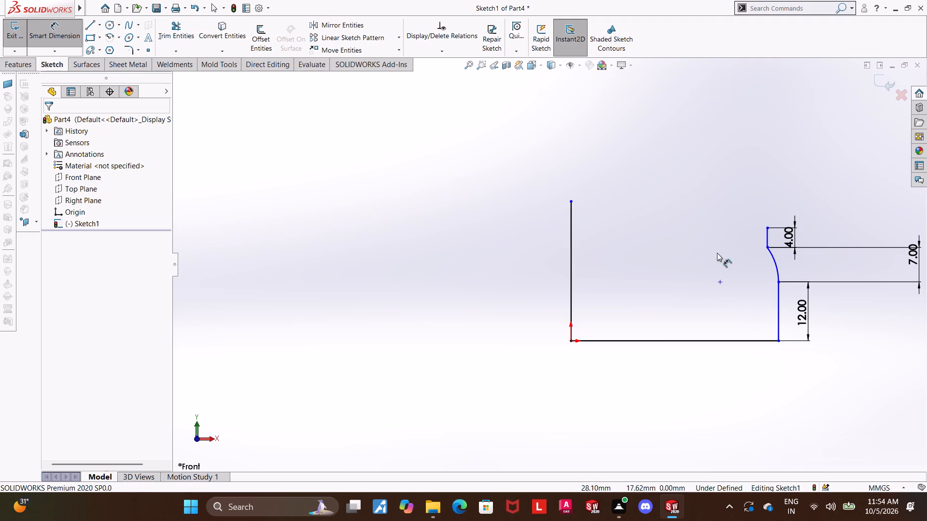
left_click(768, 250)
left_click(569, 255)
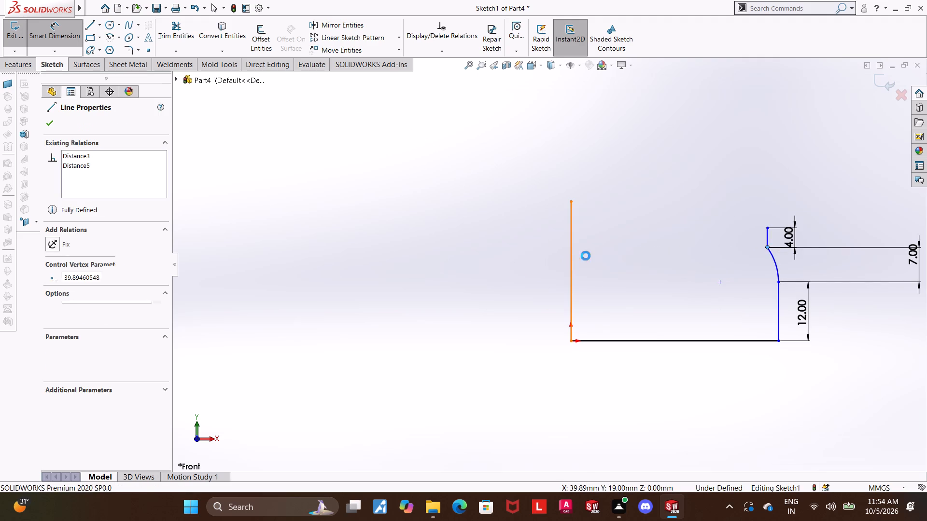
left_click(662, 262)
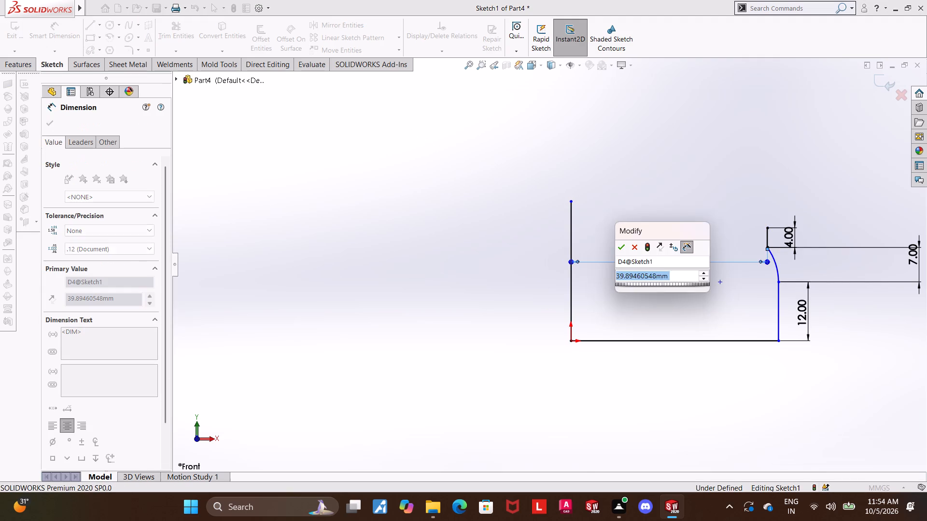
type("53/2")
key("Return")
key("Escape")
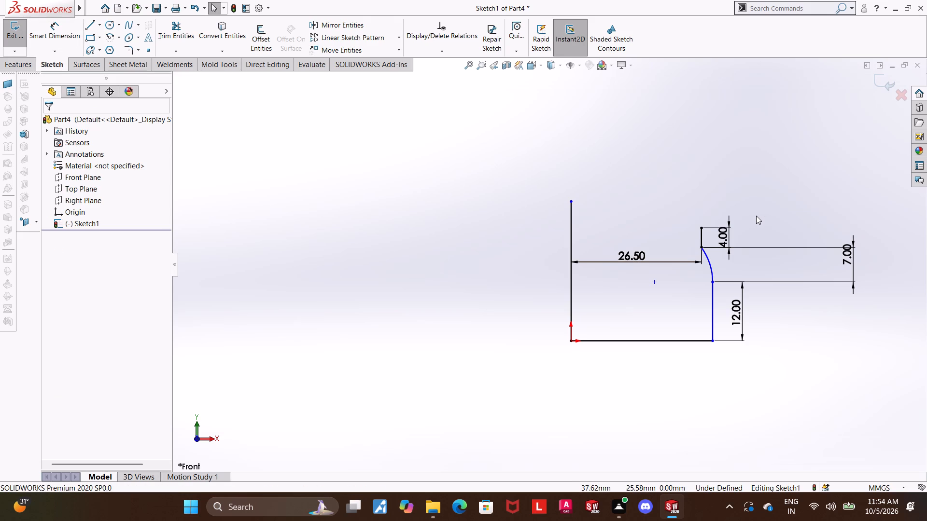
Dimension the distance from the base's right corner to the left vertical line as 67/2 (33.5 mm).
left_click(53, 34)
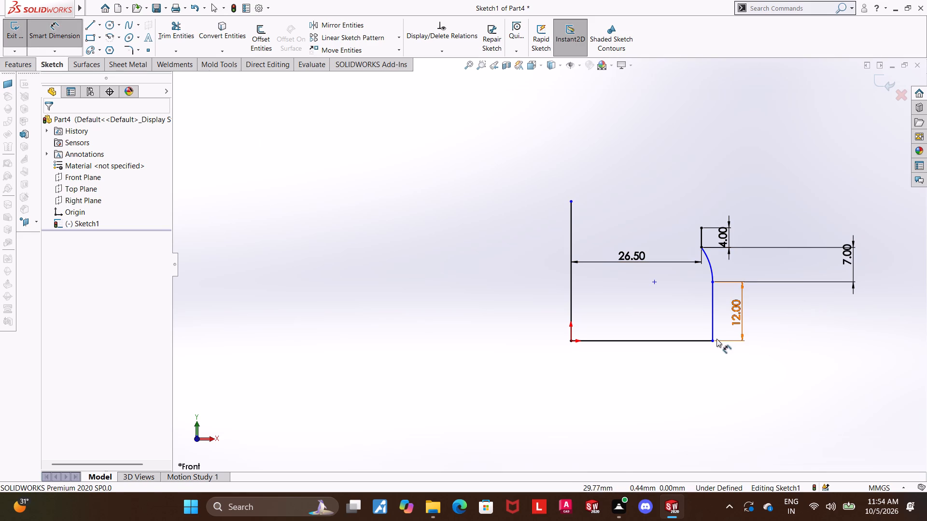
left_click(713, 340)
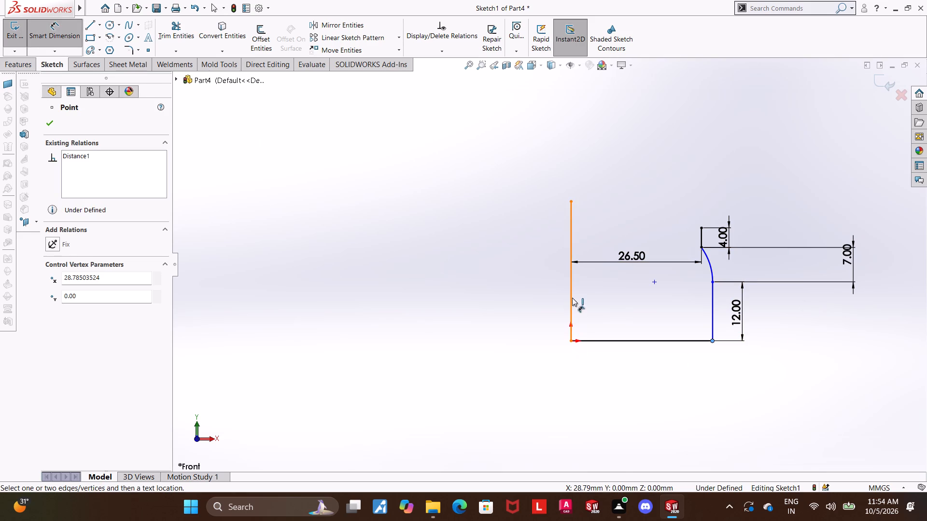
left_click(572, 298)
left_click(618, 374)
key("6")
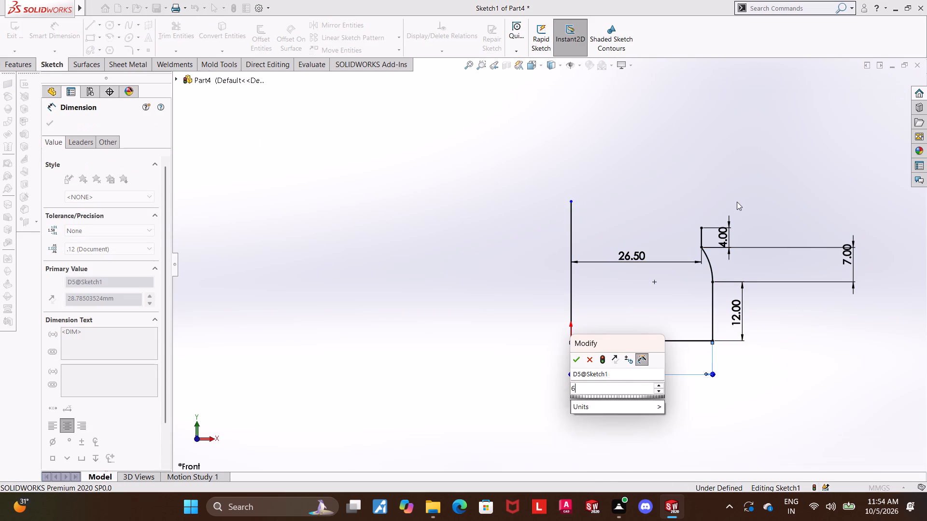
key("7")
key("period")
key("BackSpace")
type("/2")
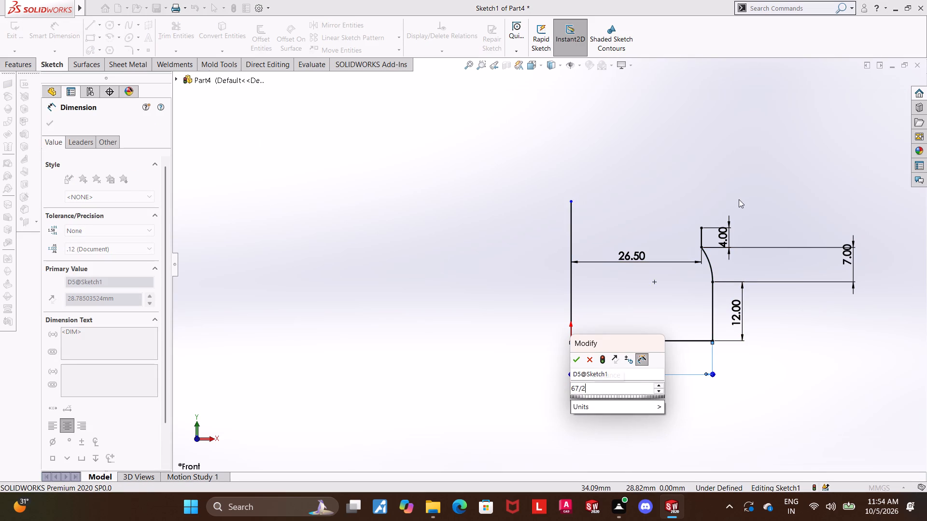
key("Return")
key("Escape")
key("Escape")
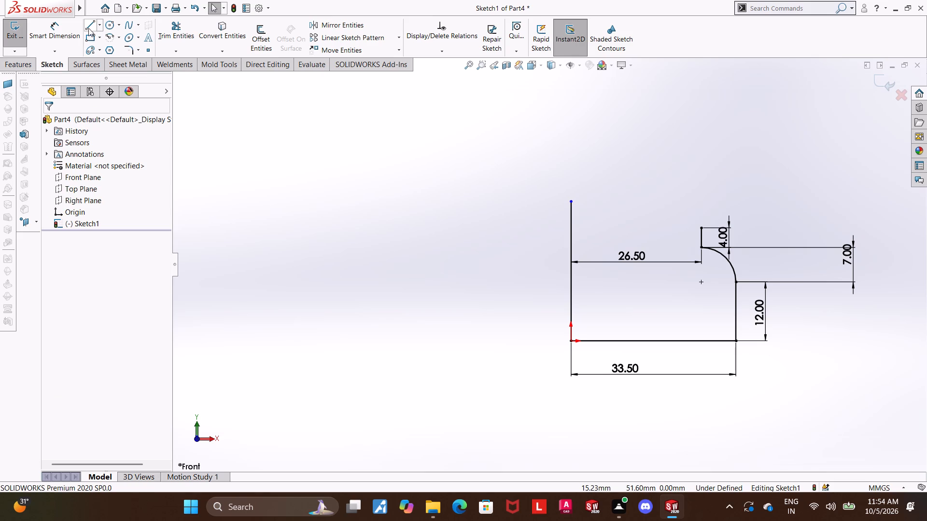
Sketch three connected tangent arcs upward from the 4 mm line's top, with radii about 17, 13 and 7 mm, the uppermost curving the opposite way.
left_click(88, 28)
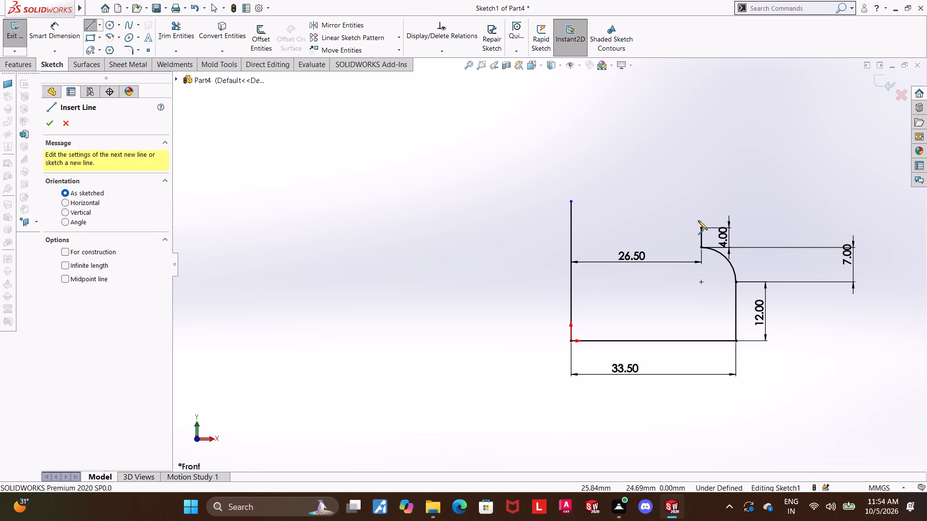
left_click(701, 229)
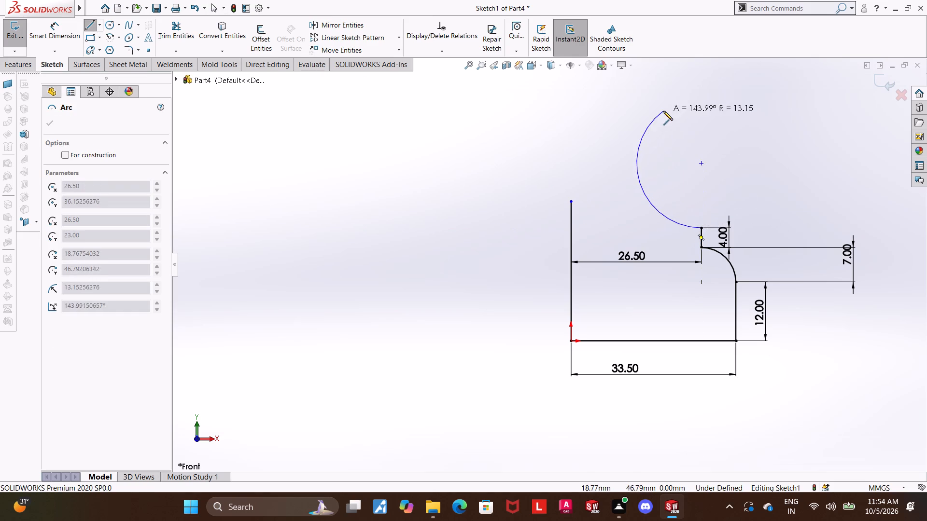
scroll(683, 129, "up", 2)
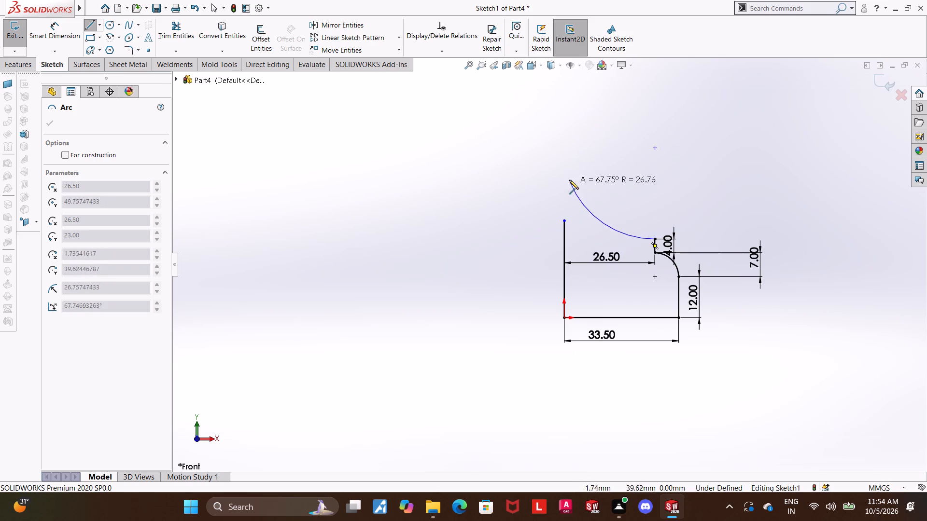
left_click(602, 163)
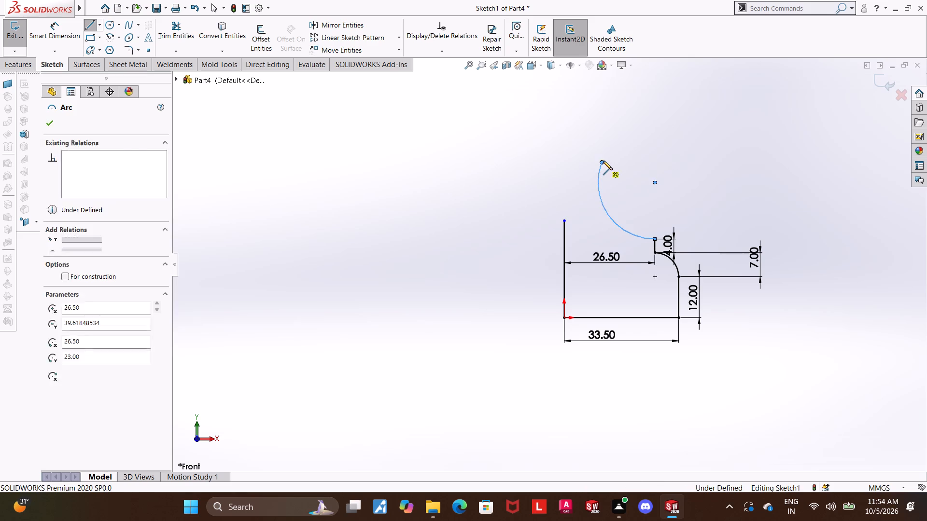
left_click(624, 139)
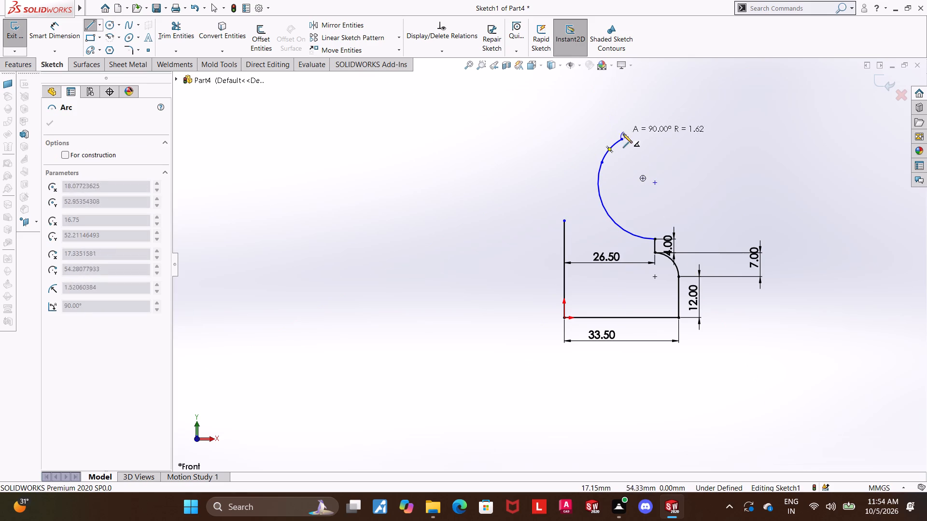
left_click(606, 96)
key("Escape")
key("Escape")
Dimension the radius of the large lower arc, just above the 4 mm vertical line, as 17 mm.
left_click(51, 29)
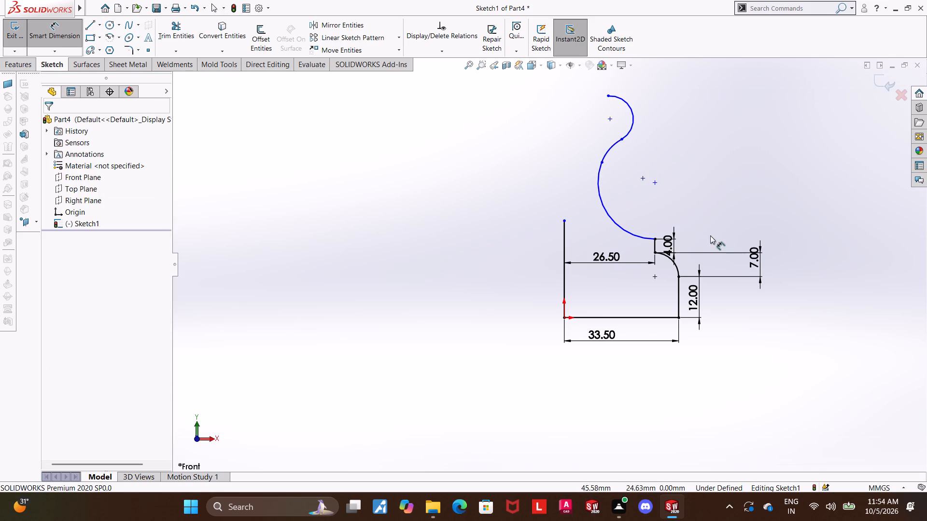
left_click(629, 232)
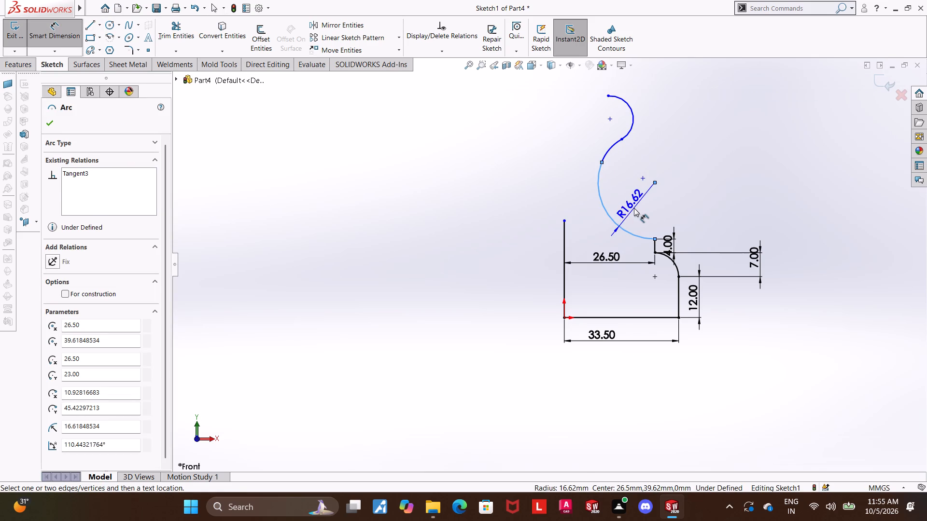
left_click(634, 208)
type("17")
key("Return")
key("Escape")
key("Escape")
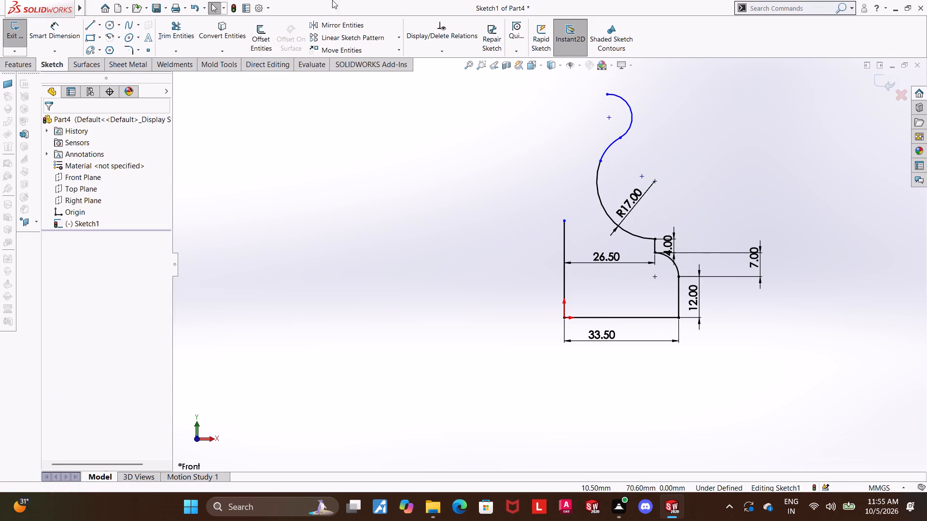
Dimension the radius of the short middle arc above the R17 arc as 6 mm.
left_click(52, 27)
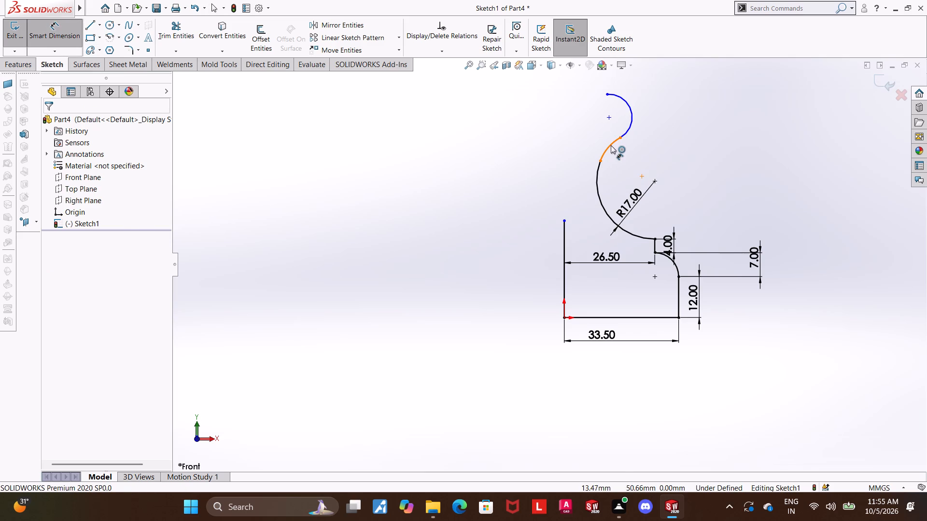
left_click(611, 145)
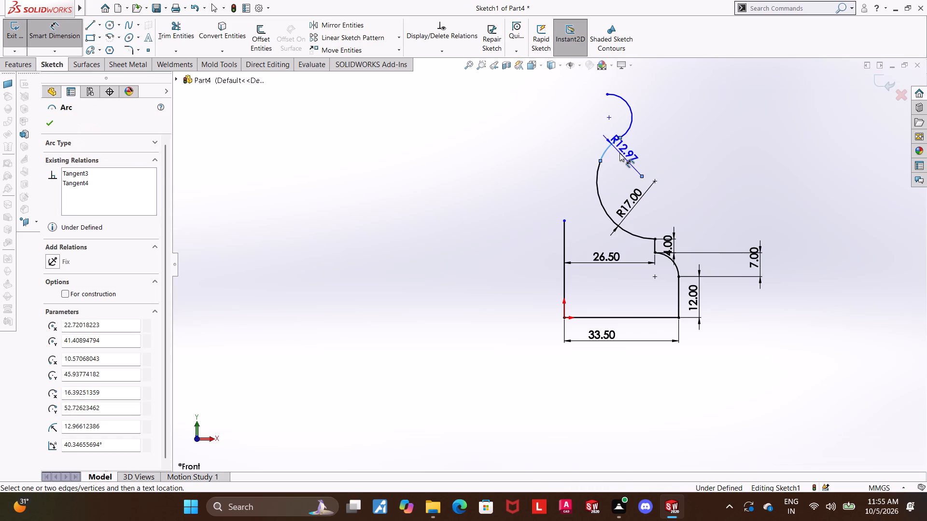
left_click(619, 153)
key("6")
key("Return")
key("Escape")
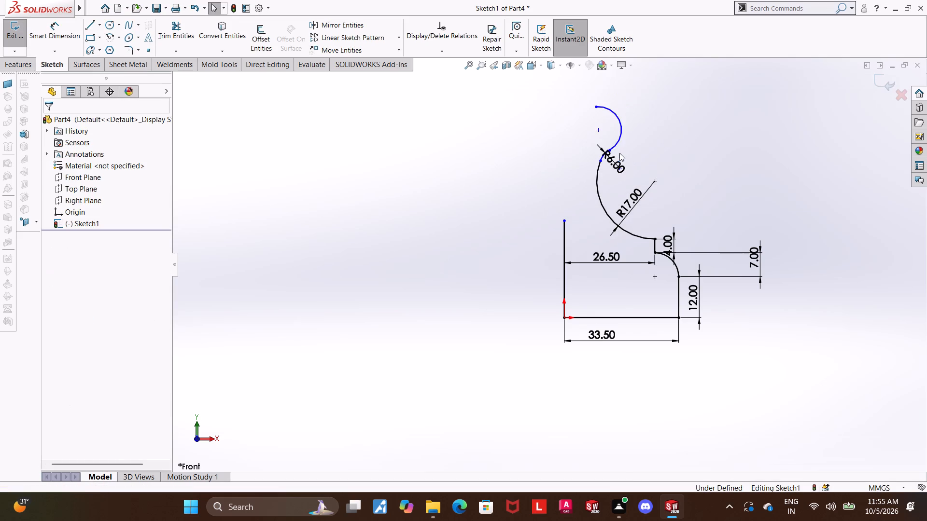
key("Escape")
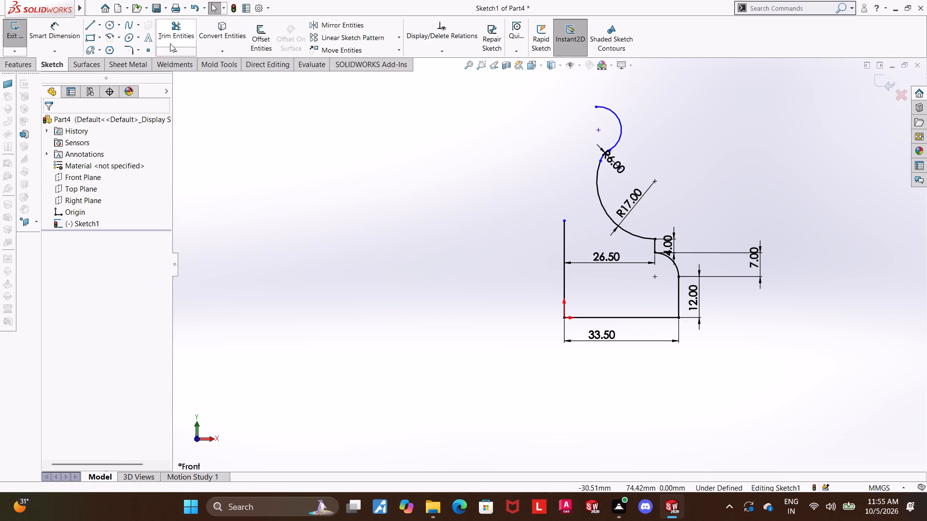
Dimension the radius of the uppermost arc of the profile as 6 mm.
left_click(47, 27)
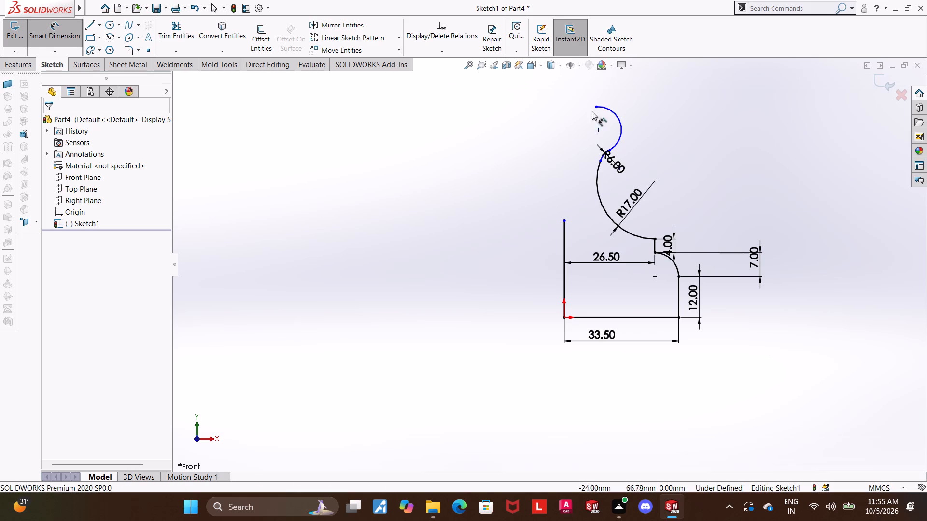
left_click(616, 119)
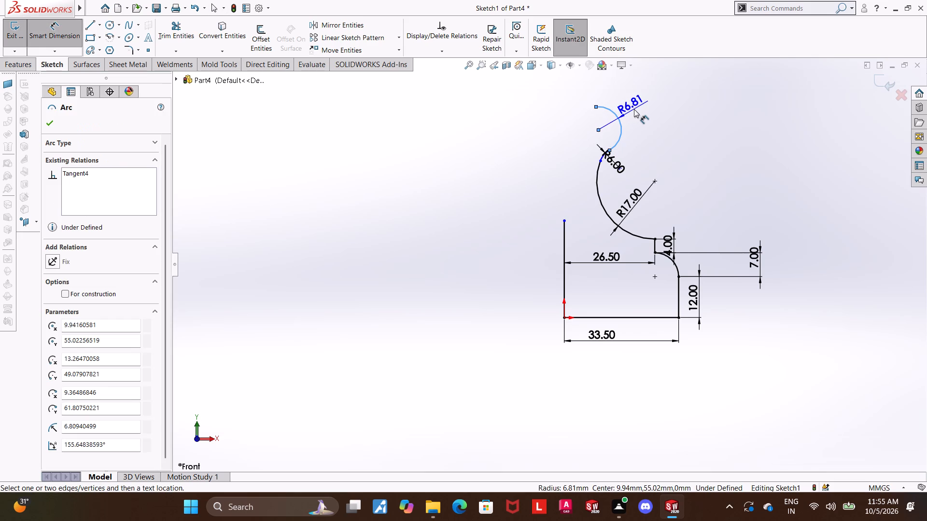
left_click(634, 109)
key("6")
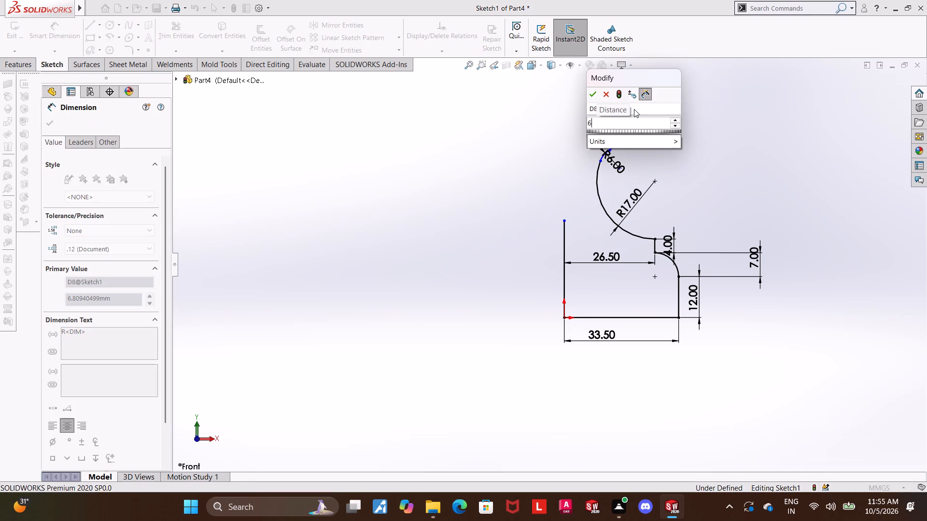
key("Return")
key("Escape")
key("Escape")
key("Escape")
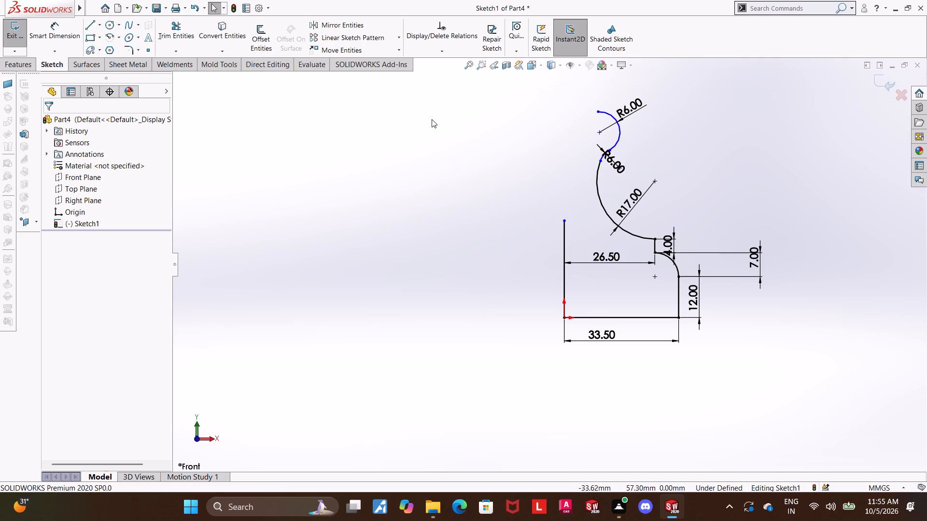
Dimension the vertical distance from the 4 mm line's upper endpoint to the junction of the two R6 arcs as 23 mm.
left_click(63, 25)
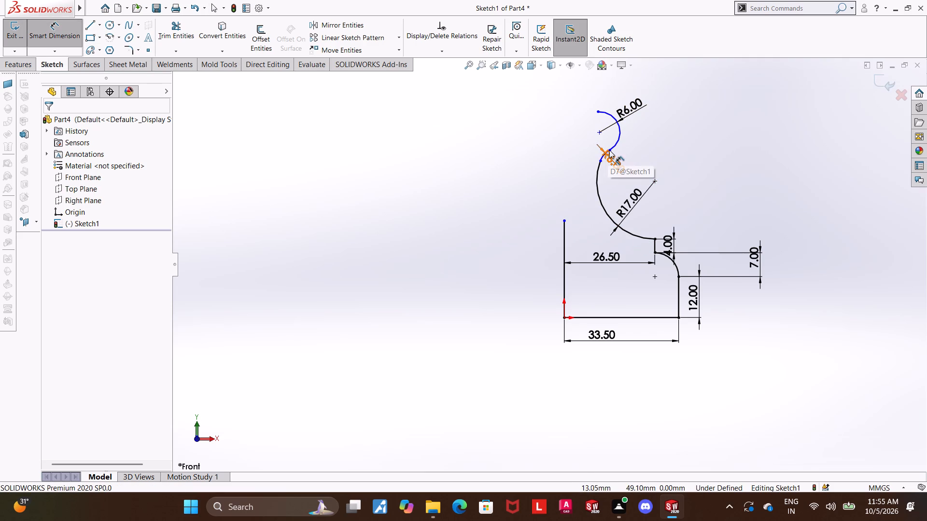
scroll(636, 151, "down", 4)
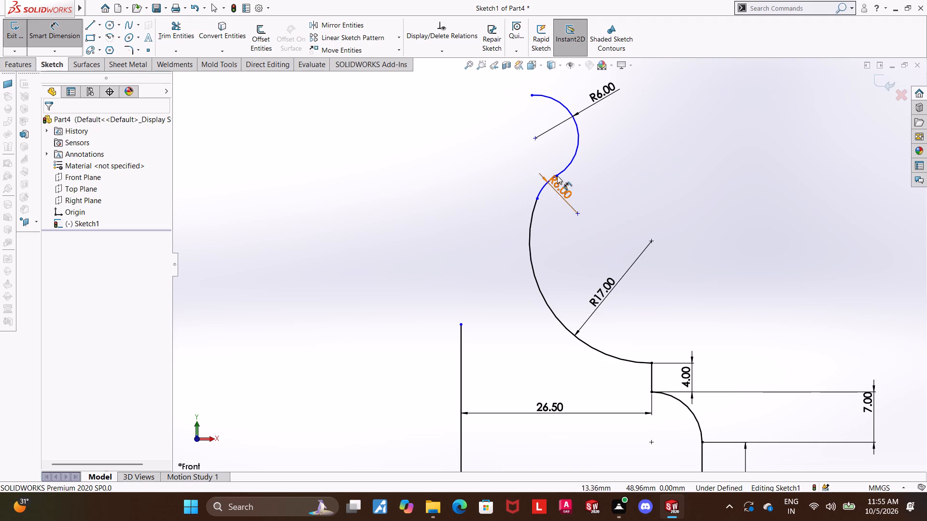
scroll(562, 176, "down", 5)
left_click(543, 209)
scroll(607, 207, "up", 8)
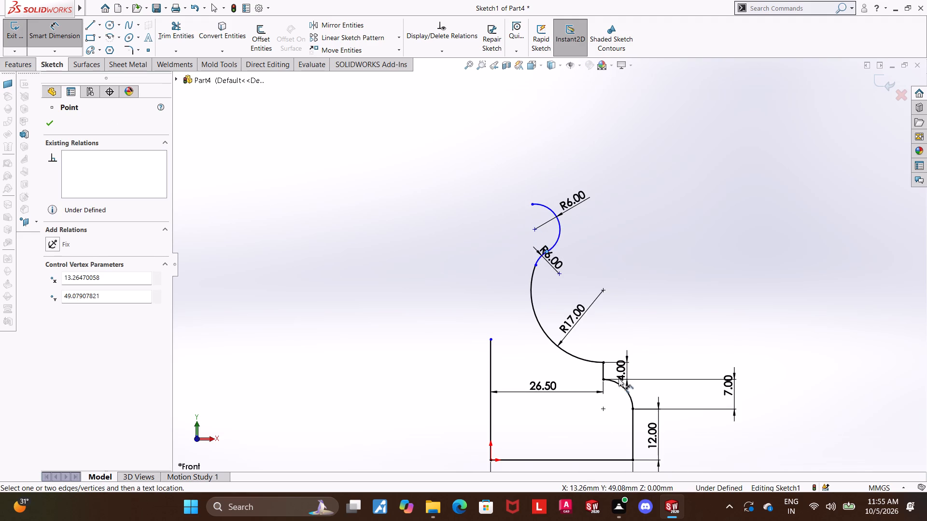
left_click(606, 362)
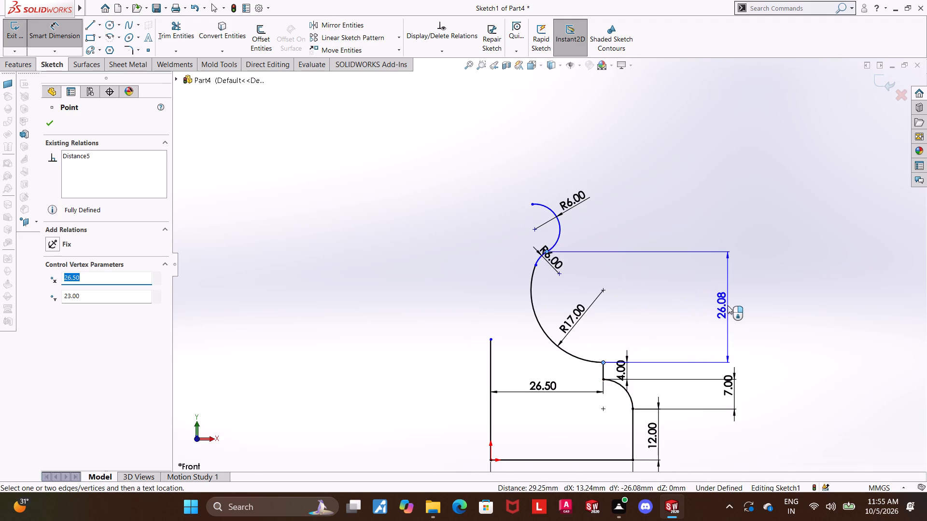
left_click(728, 305)
type("23")
key("Return")
key("Escape")
key("Escape")
key("Escape")
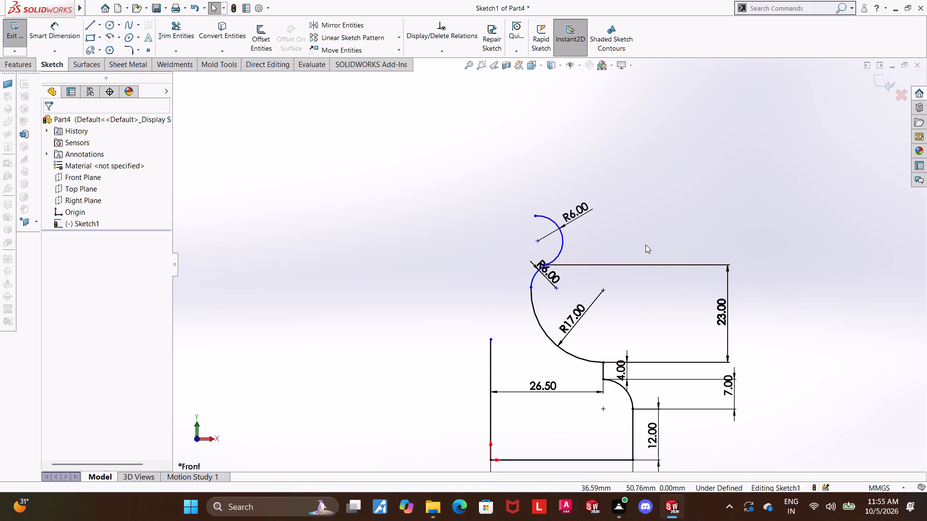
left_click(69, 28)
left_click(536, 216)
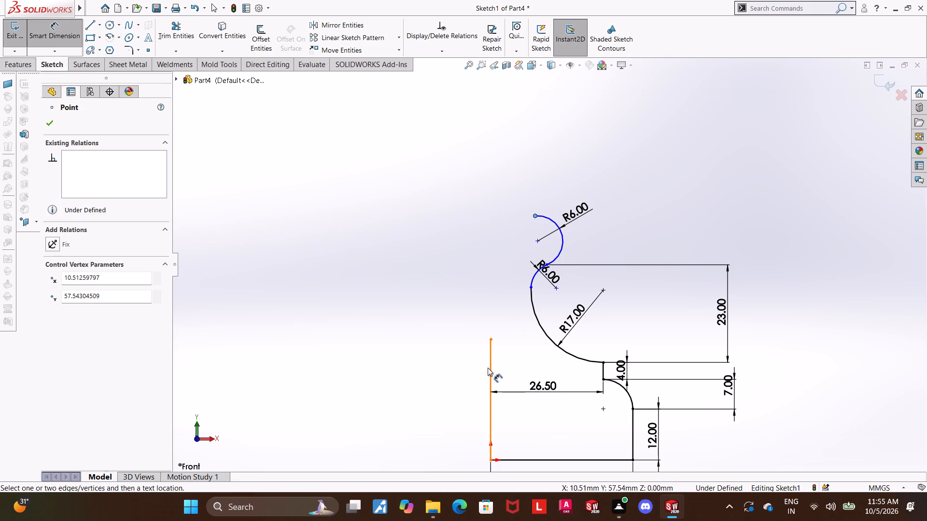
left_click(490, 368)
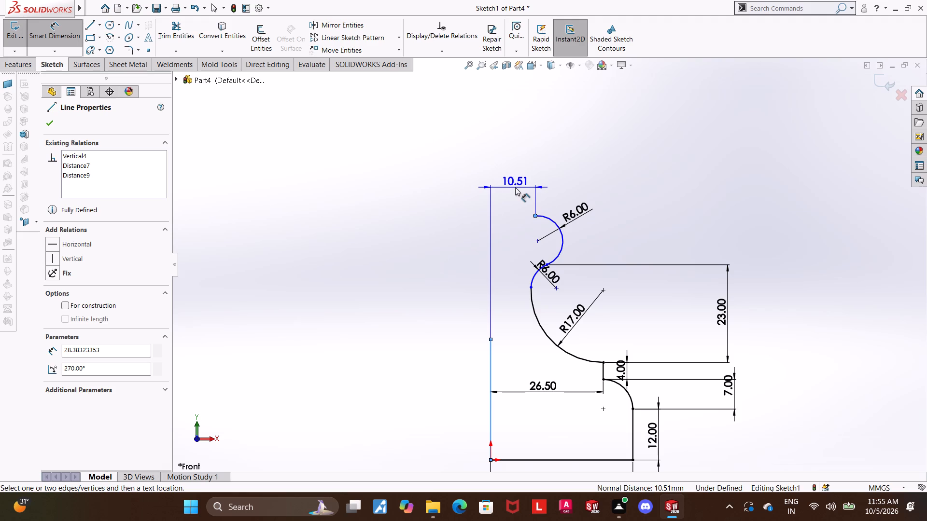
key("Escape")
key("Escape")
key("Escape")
Sketch a vertical line about 7 mm long upward from the free end of the uppermost arc.
left_click(95, 23)
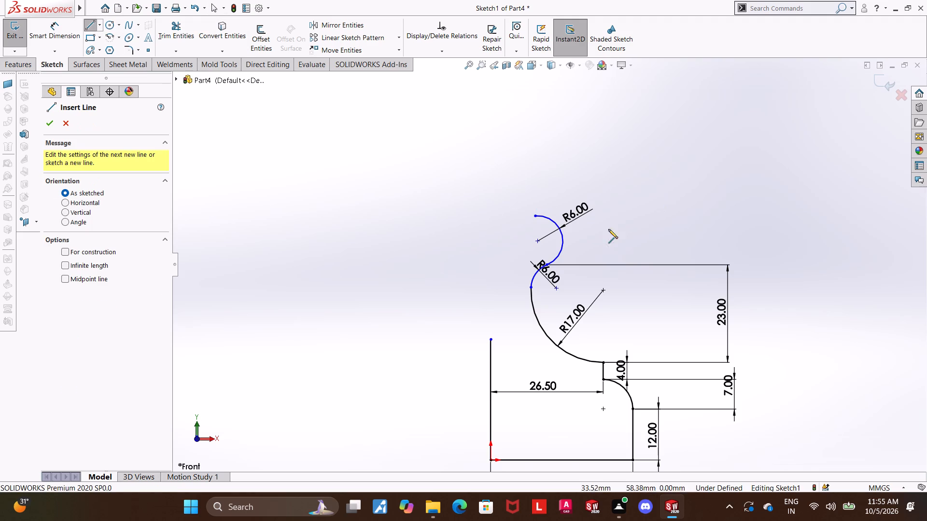
left_click(537, 215)
left_click(538, 186)
key("Escape")
key("Escape")
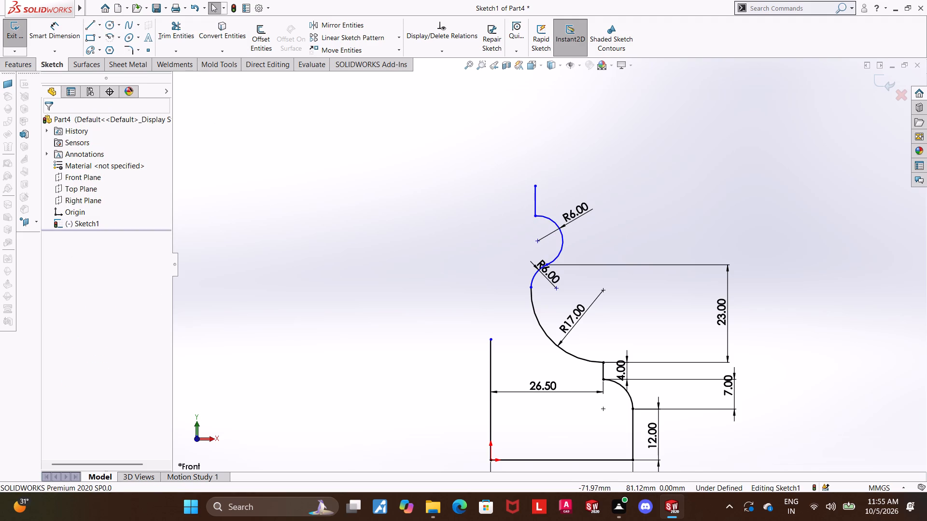
Dimension the horizontal distance between the new upper vertical line and the left vertical line as 19/2 (9.5 mm).
left_click(59, 25)
left_click(534, 190)
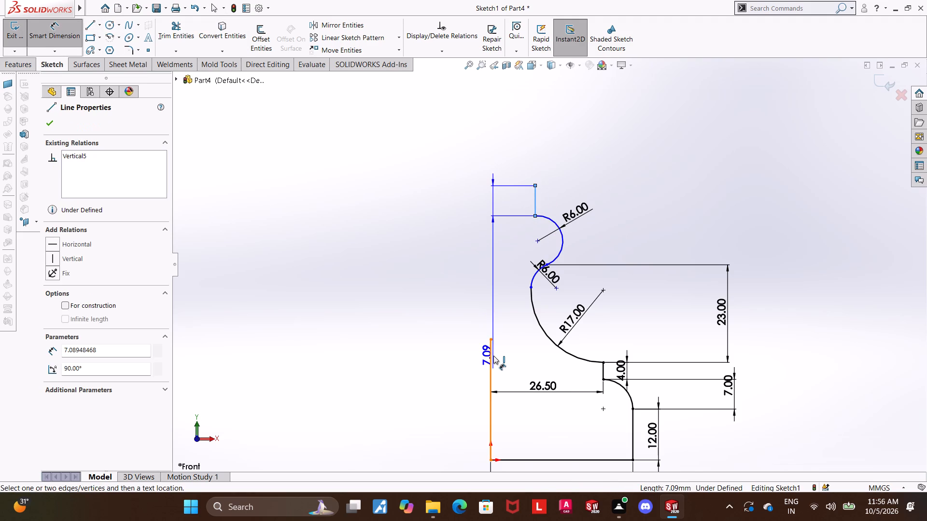
left_click(491, 353)
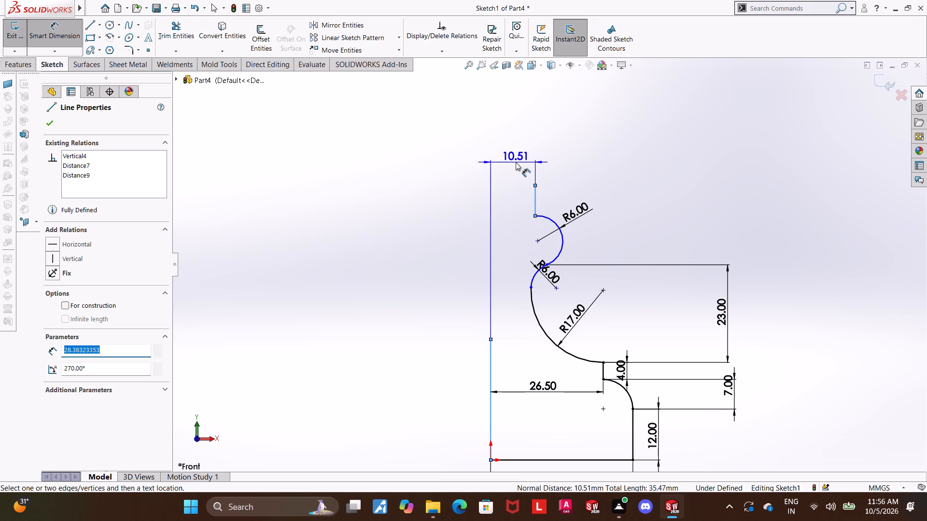
left_click(516, 162)
type("19.")
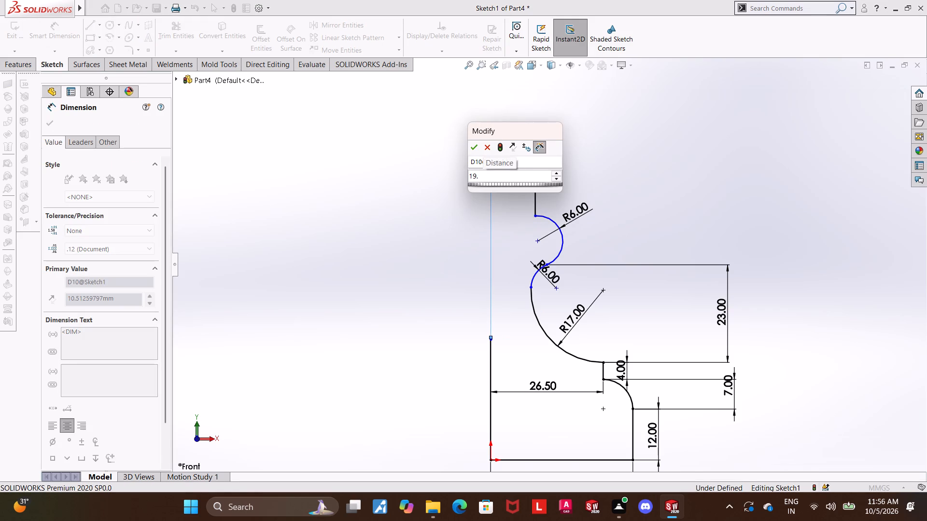
key("BackSpace")
type("/2")
key("Return")
key("Escape")
key("Escape")
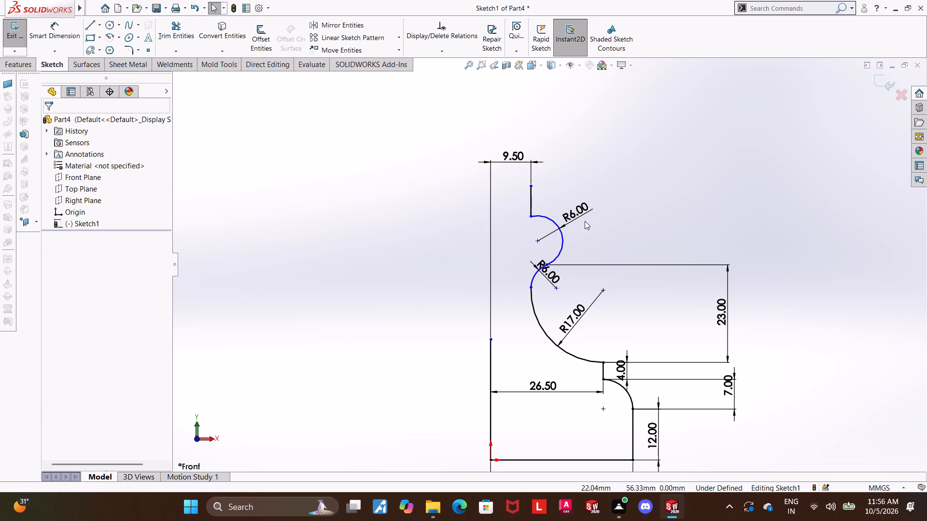
Trim away the uppermost R6 arc between the middle arc and the upper vertical line.
scroll(585, 221, "down", 1)
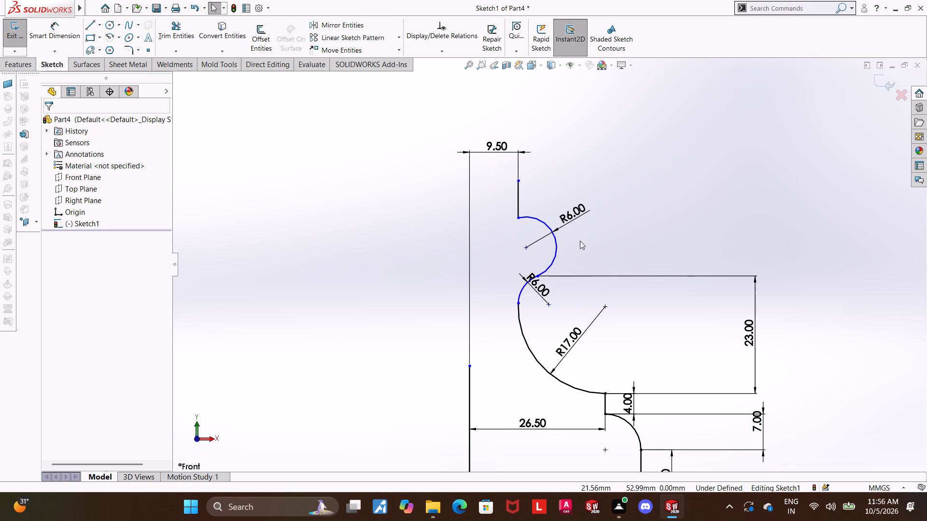
scroll(578, 241, "down", 2)
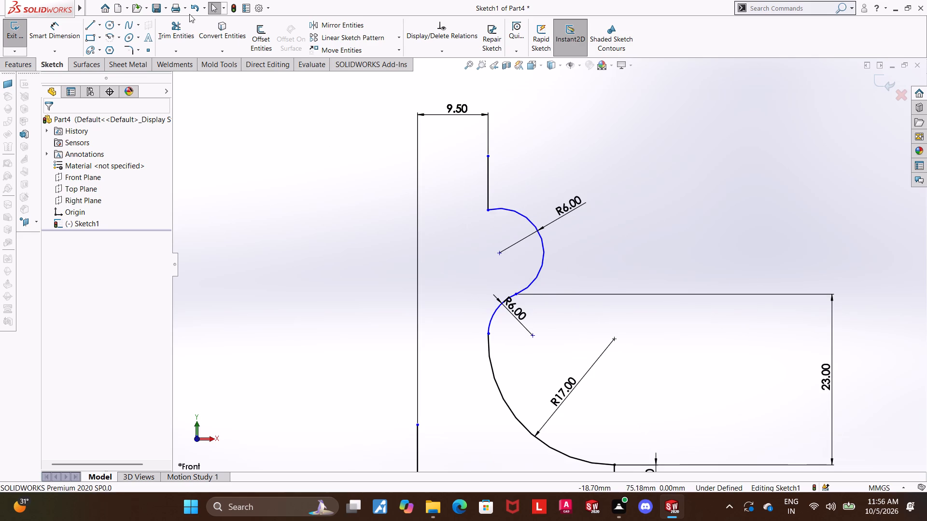
left_click(166, 36)
left_click_drag(558, 246, 534, 247)
key("Escape")
key("Escape")
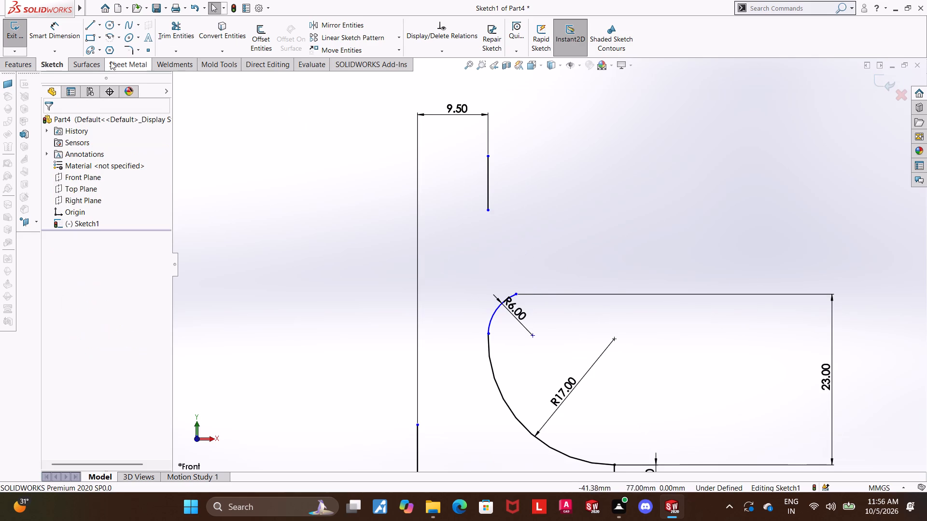
Sketch a short horizontal line from the middle arc's upper end and an arc of radius about 16 mm to the upper vertical line's lower end.
left_click(89, 27)
left_click(93, 21)
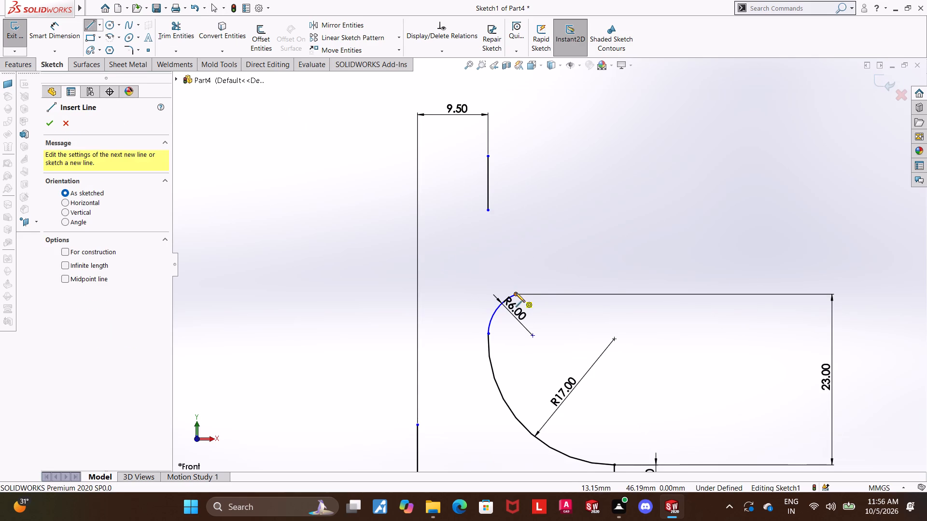
left_click(516, 293)
left_click(526, 293)
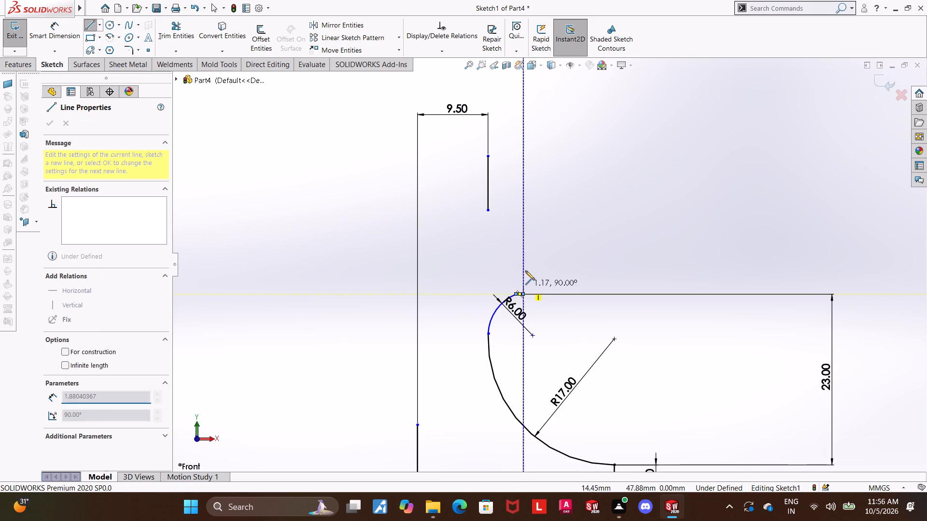
left_click(487, 212)
key("Escape")
key("Escape")
key("Escape")
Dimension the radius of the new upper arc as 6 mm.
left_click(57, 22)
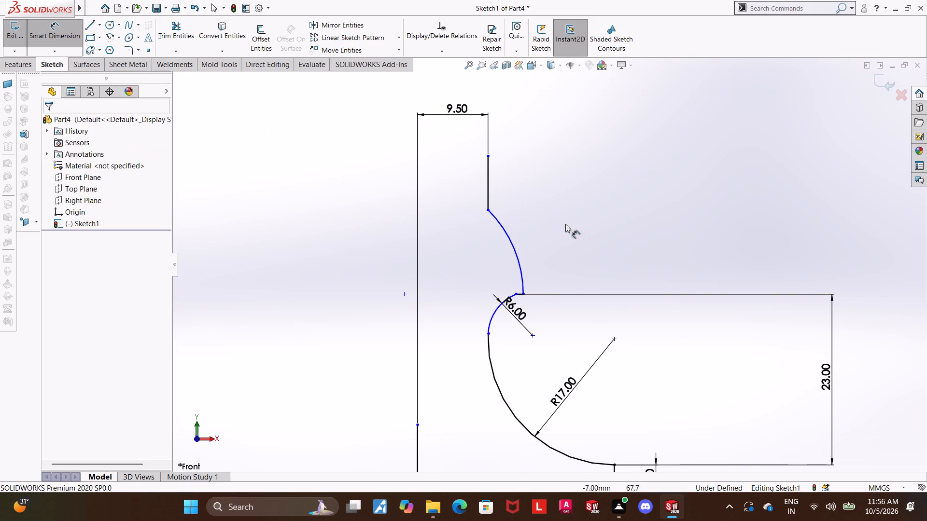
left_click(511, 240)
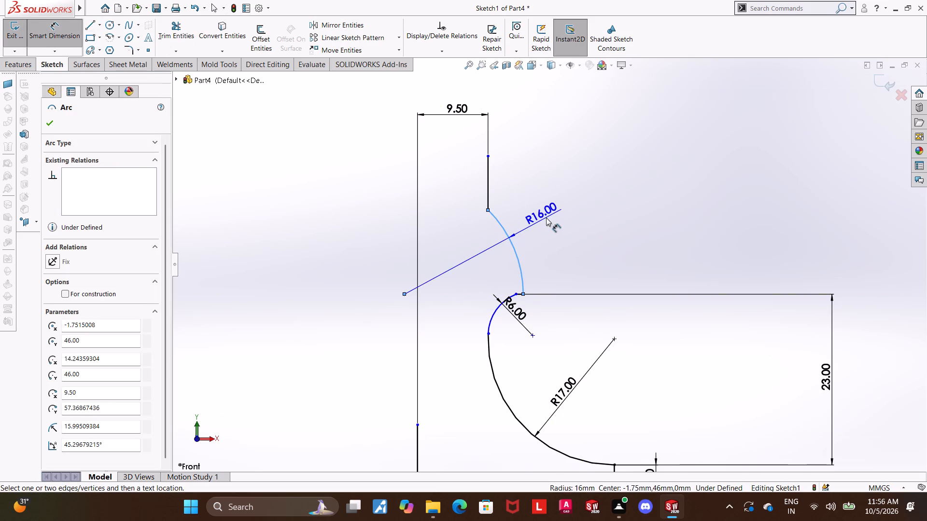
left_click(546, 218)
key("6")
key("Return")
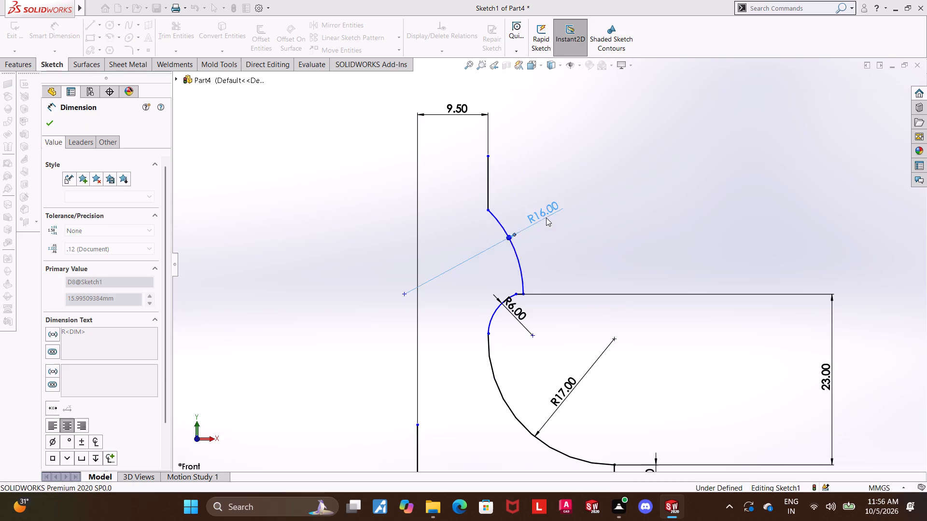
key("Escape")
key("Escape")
Undo the upper arc's radius dimension and the arc itself, keeping the short horizontal line.
key("ctrl+z")
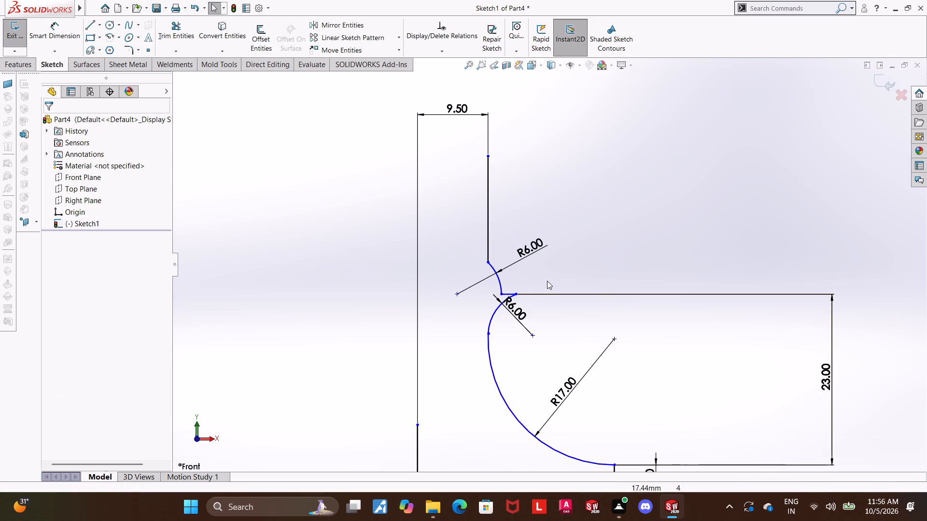
key("ctrl+z")
key("ctrl+z")
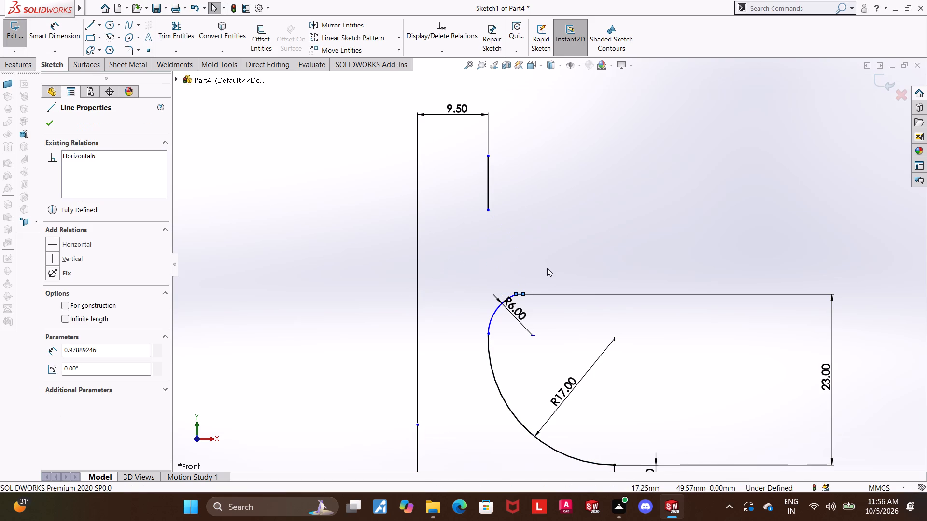
left_click(604, 245)
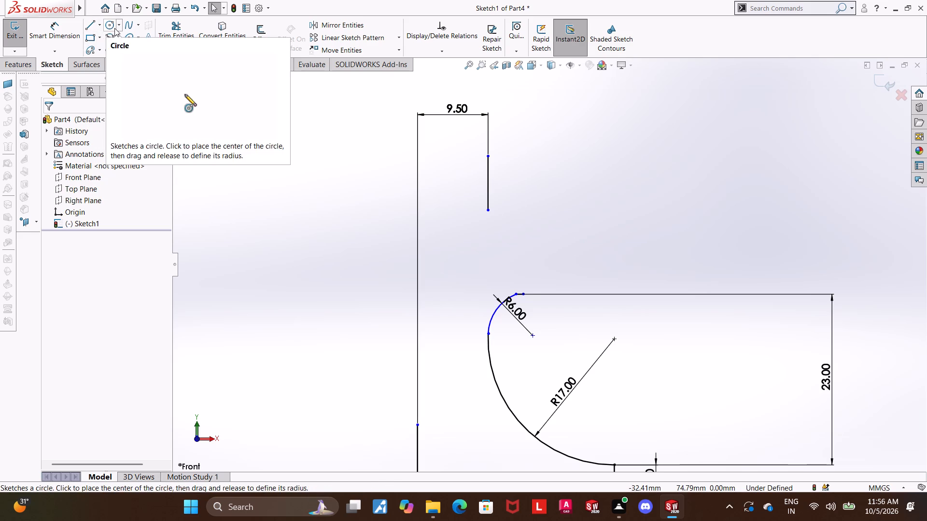
Sketch a three-point arc of radius about 11 mm from the short horizontal line's outer end to the upper vertical line's lower end.
left_click(119, 38)
left_click(123, 72)
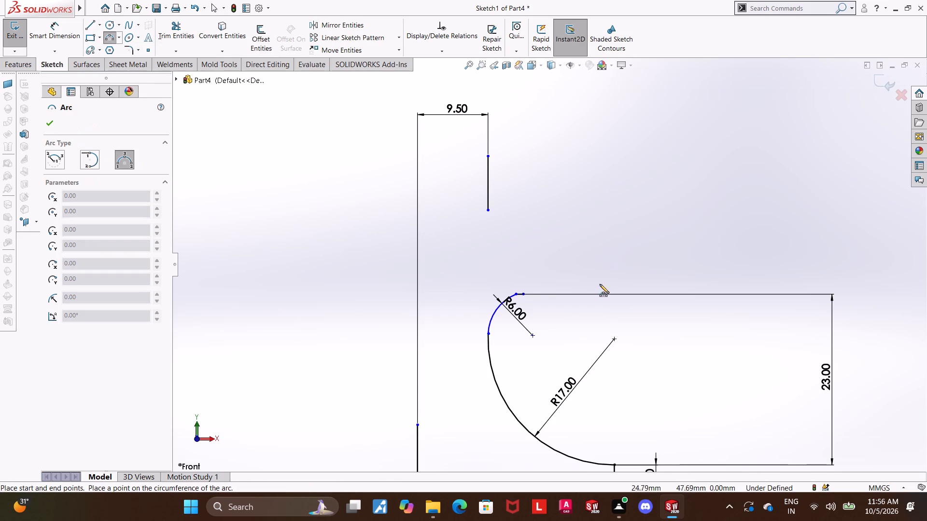
left_click(524, 293)
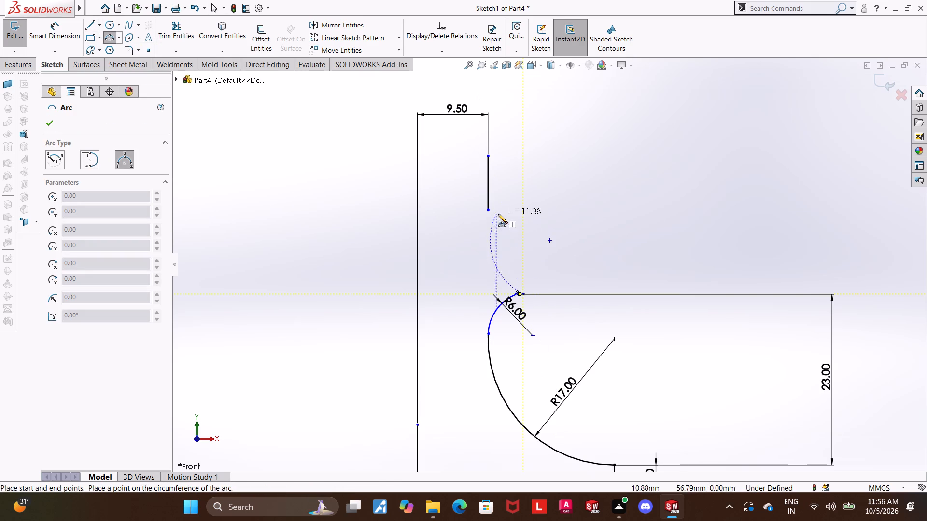
left_click(491, 213)
left_click(515, 239)
key("Escape")
key("Escape")
key("Escape")
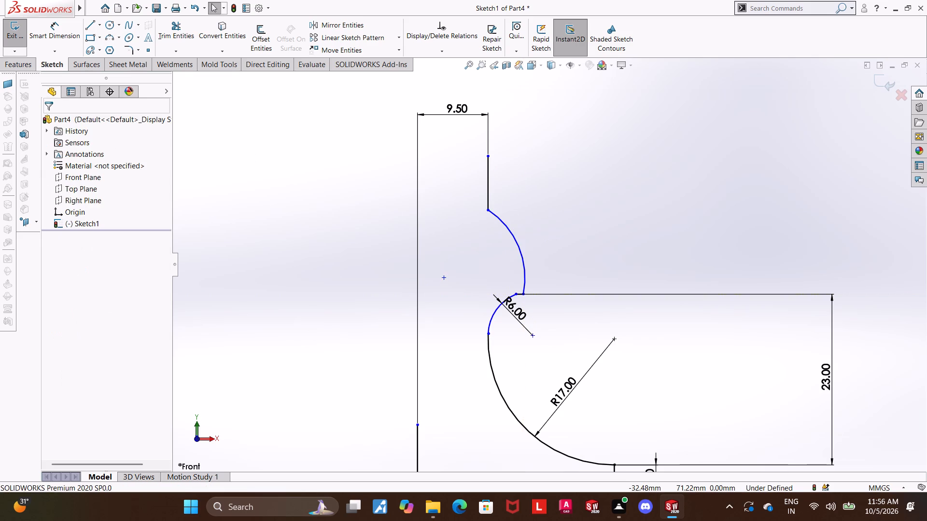
Dimension the vertical distance between the upper vertical line's lower end and the short horizontal line as 6 mm.
left_click(64, 36)
left_click(487, 209)
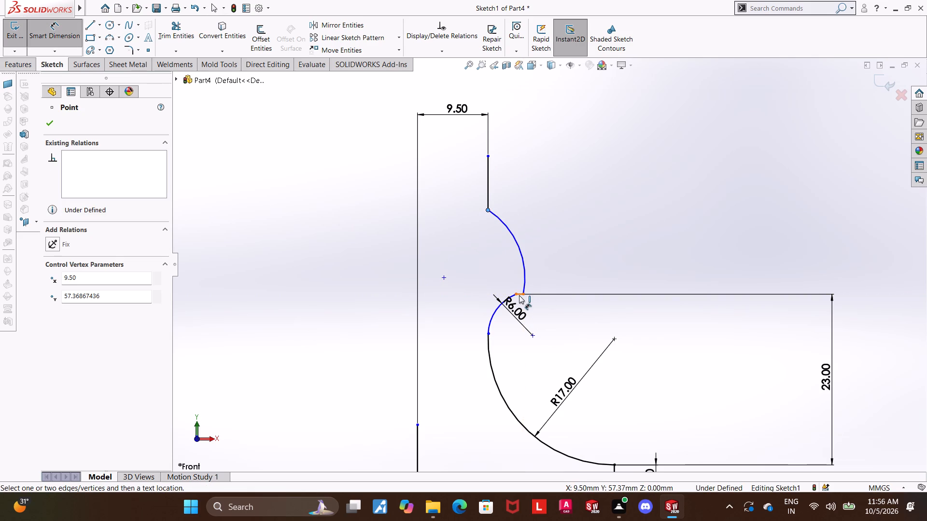
left_click(519, 295)
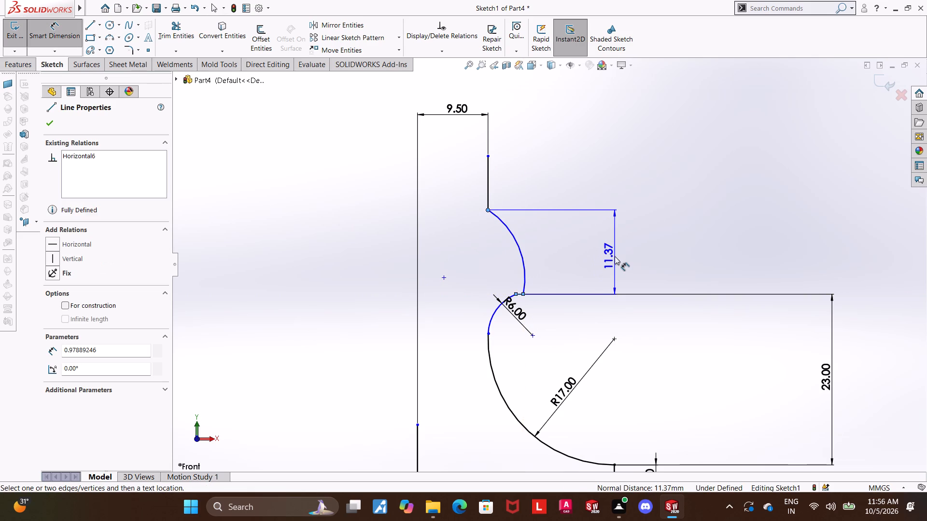
left_click(615, 256)
key("6")
key("Return")
key("Escape")
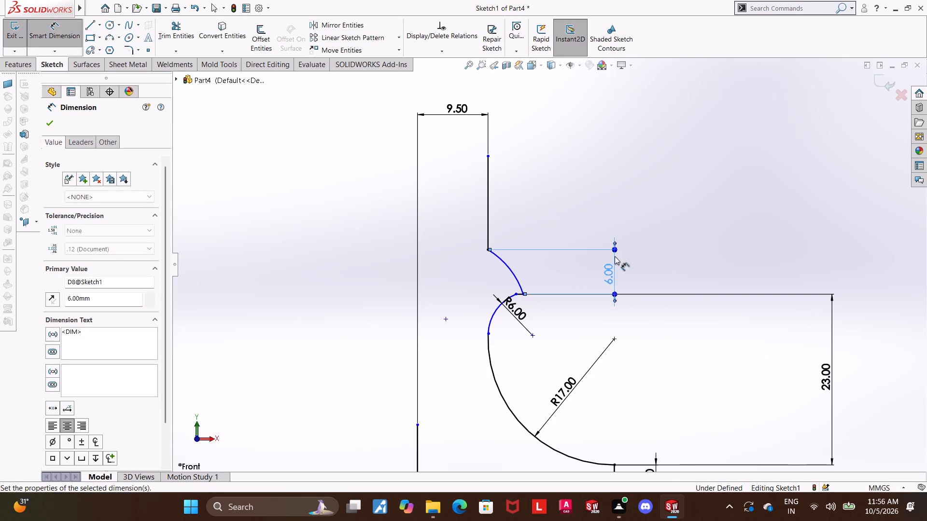
key("Escape")
Dimension the radius of the upper three-point arc as 6 mm.
left_click(45, 39)
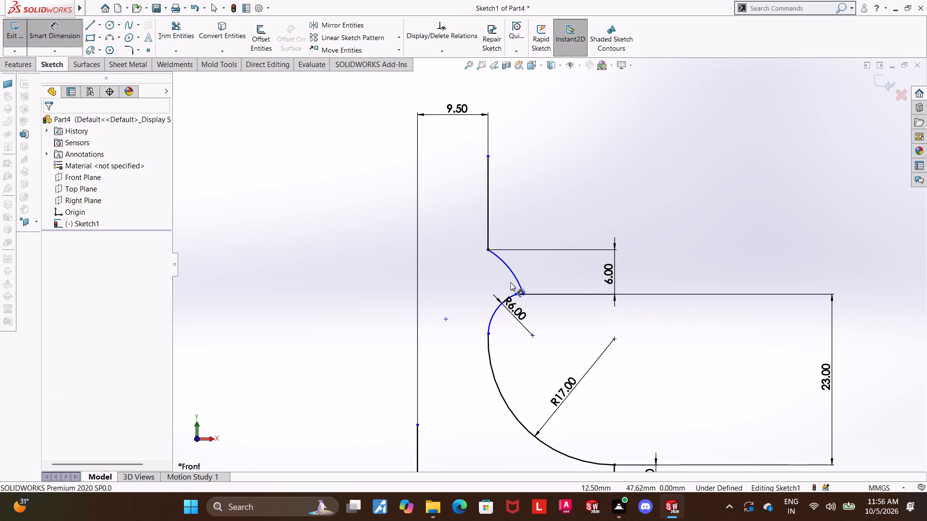
left_click(513, 277)
left_click(537, 269)
key("6")
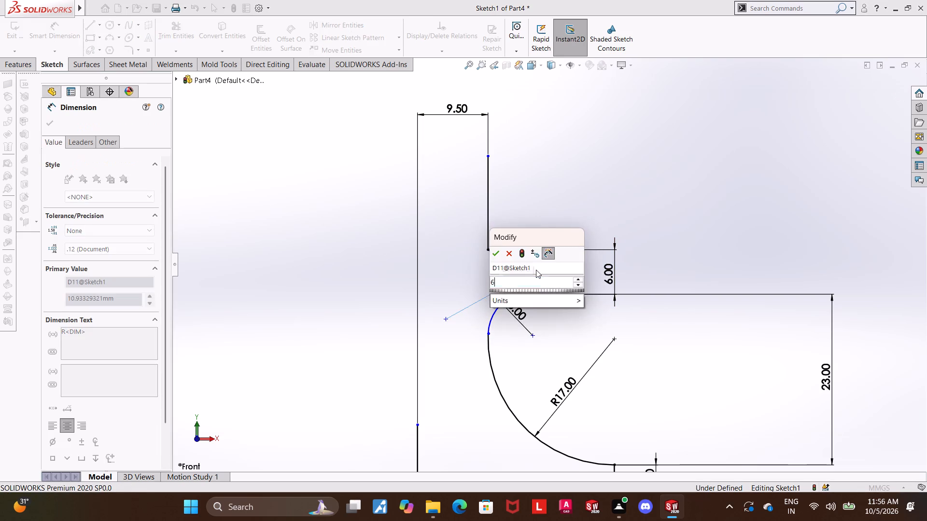
key("Return")
key("Escape")
key("Escape")
Move the lower R6 arc's upper endpoint inward past the upper arc's end, leaving a horizontal ledge about 0.57 mm long.
scroll(526, 307, "down", 6)
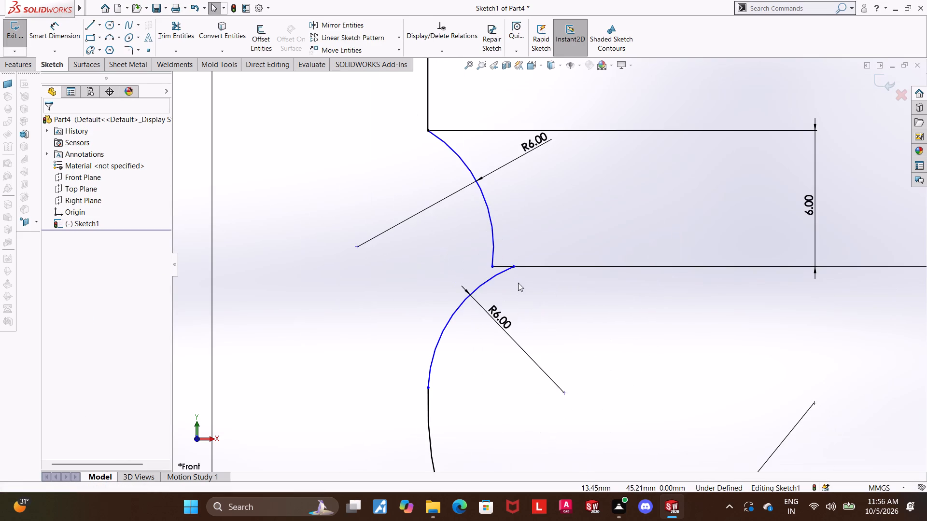
scroll(527, 270, "up", 4)
key("Escape")
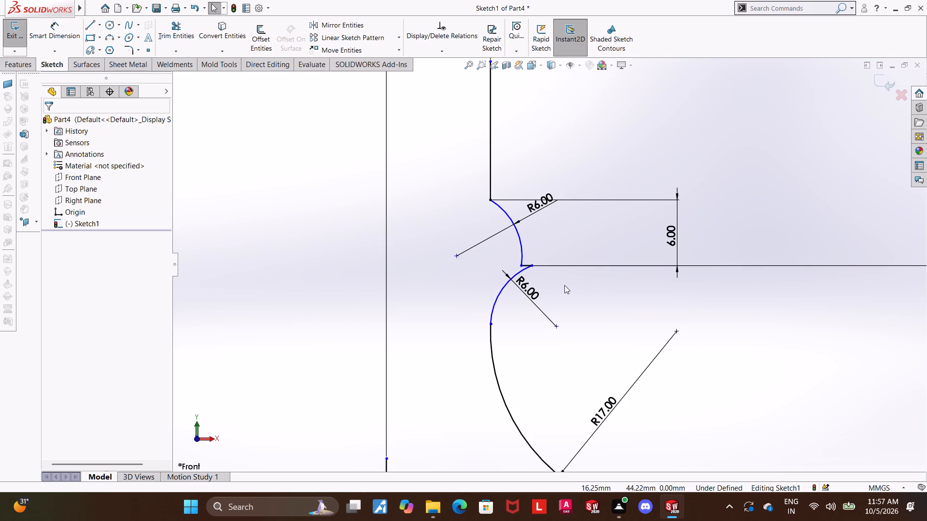
key("Escape")
left_click(557, 297)
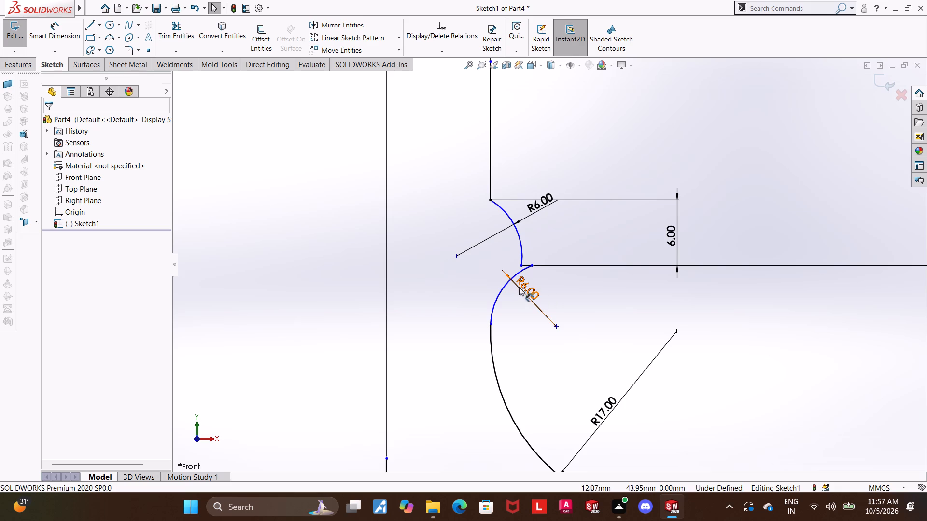
left_click_drag(532, 266, 508, 265)
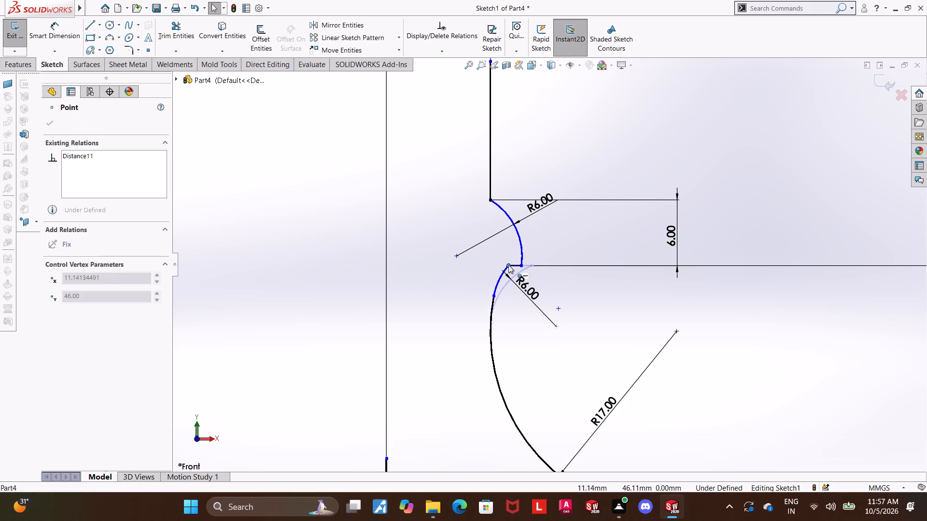
left_click_drag(508, 265, 515, 266)
left_click(627, 294)
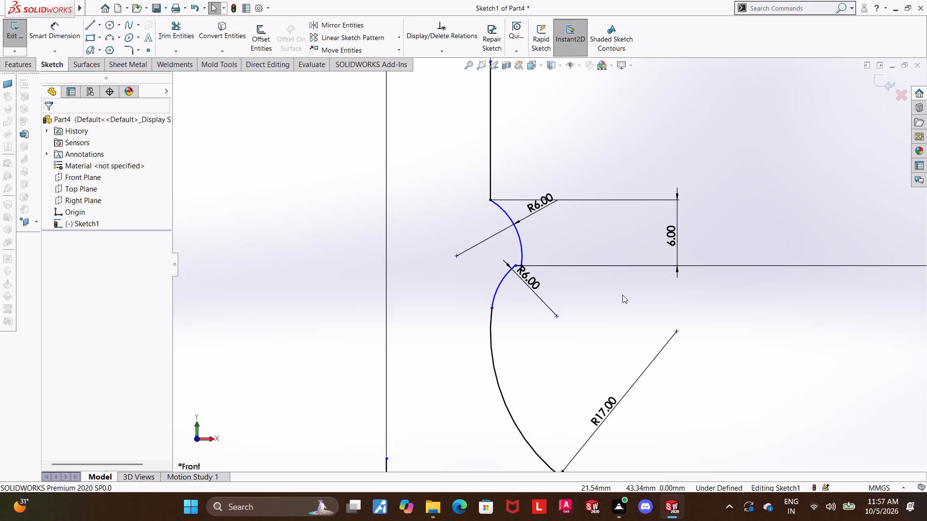
key("Escape")
key("Escape")
key("Escape")
Reposition the lower arc's R6 dimension text slightly downward, clear of the ledge between the arcs.
scroll(588, 381, "up", 1)
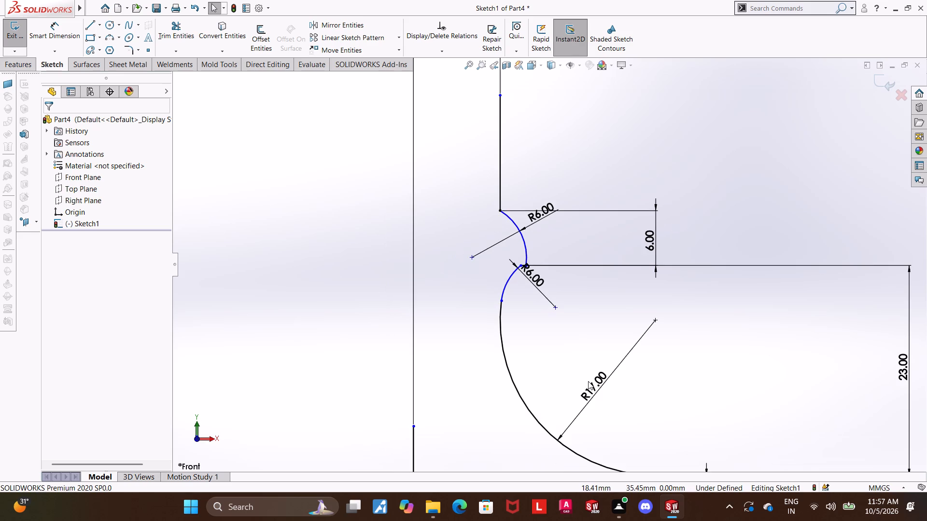
scroll(645, 370, "up", 2)
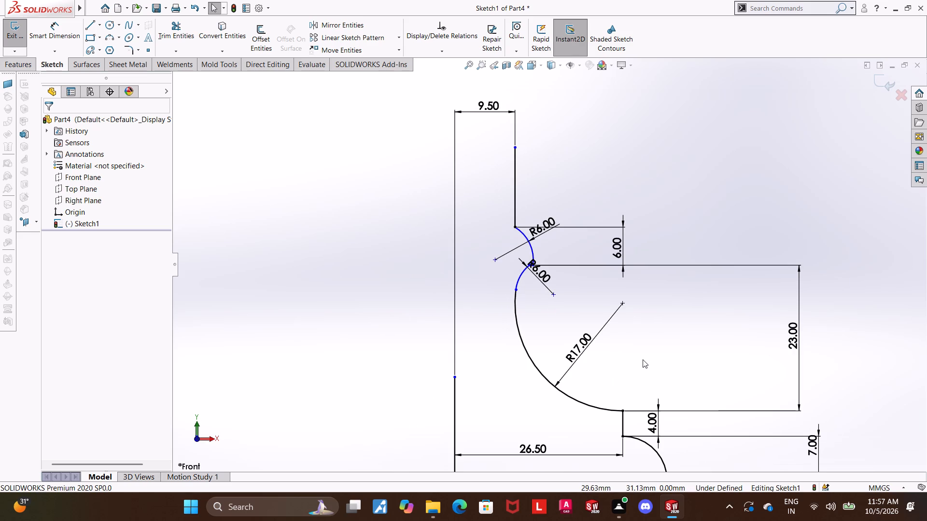
left_click_drag(537, 268, 532, 276)
left_click(795, 341)
left_click(654, 336)
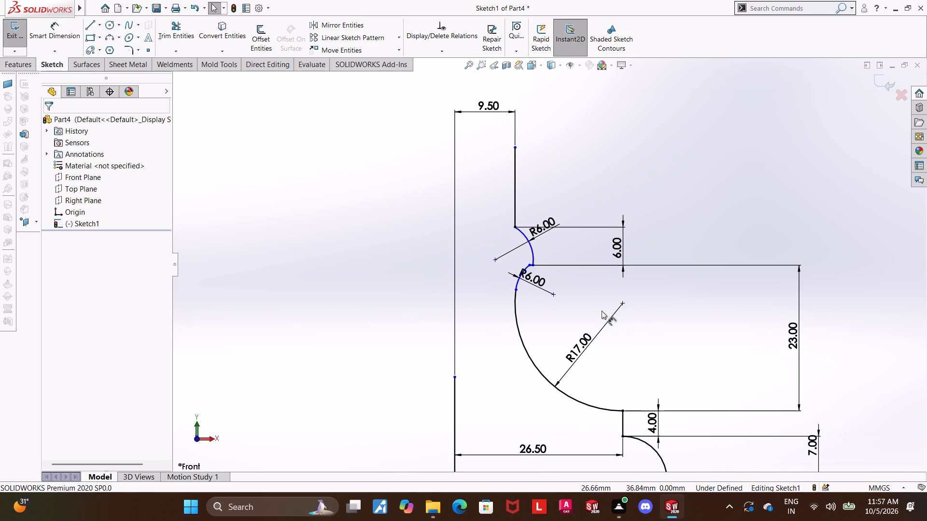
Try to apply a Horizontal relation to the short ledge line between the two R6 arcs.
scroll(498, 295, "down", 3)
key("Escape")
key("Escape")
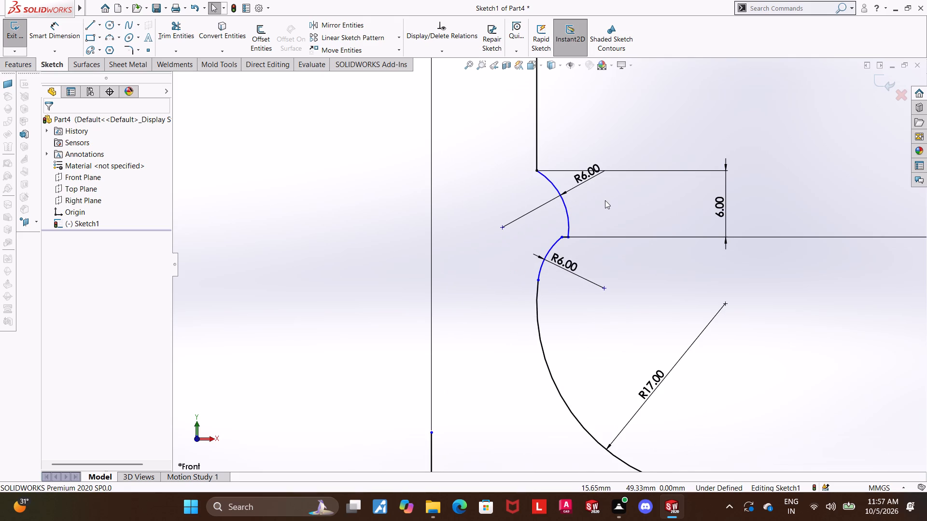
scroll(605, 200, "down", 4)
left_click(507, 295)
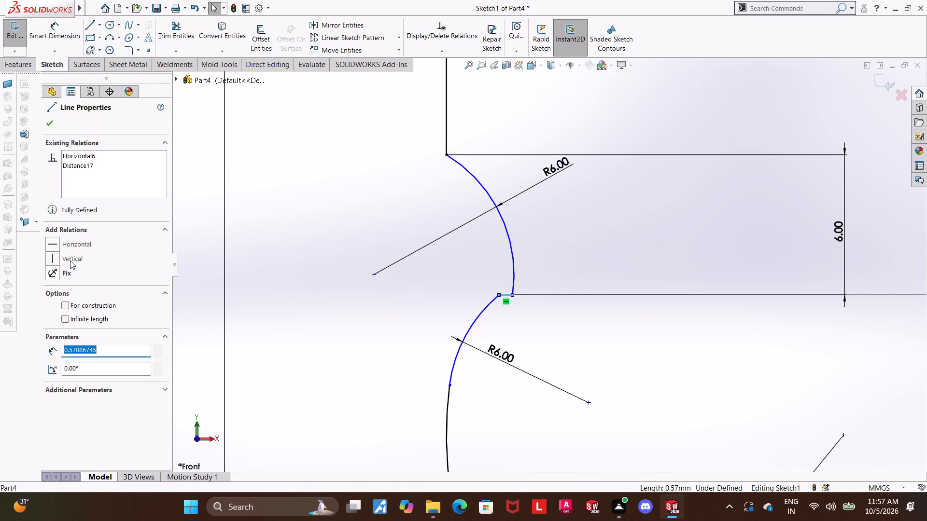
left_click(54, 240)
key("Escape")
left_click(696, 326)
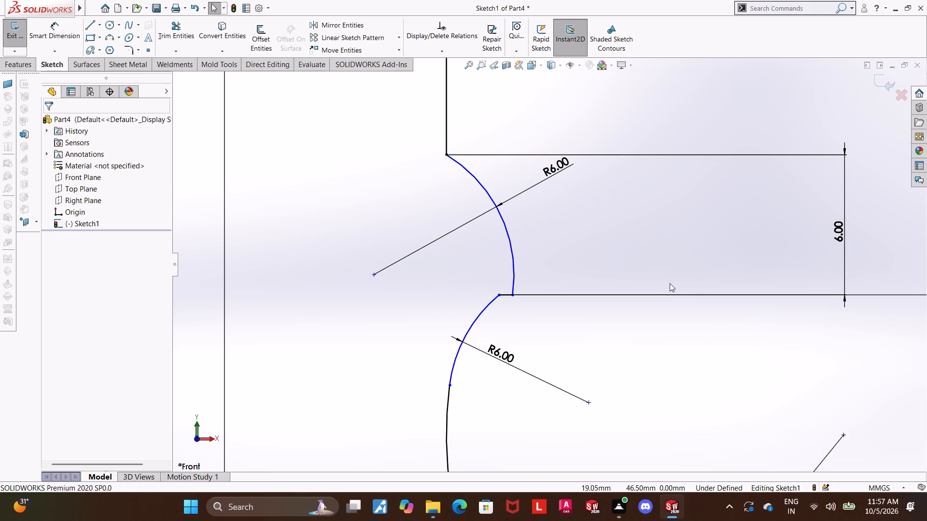
Dimension the length of the upper vertical line as 3 mm.
scroll(630, 434, "up", 9)
key("Escape")
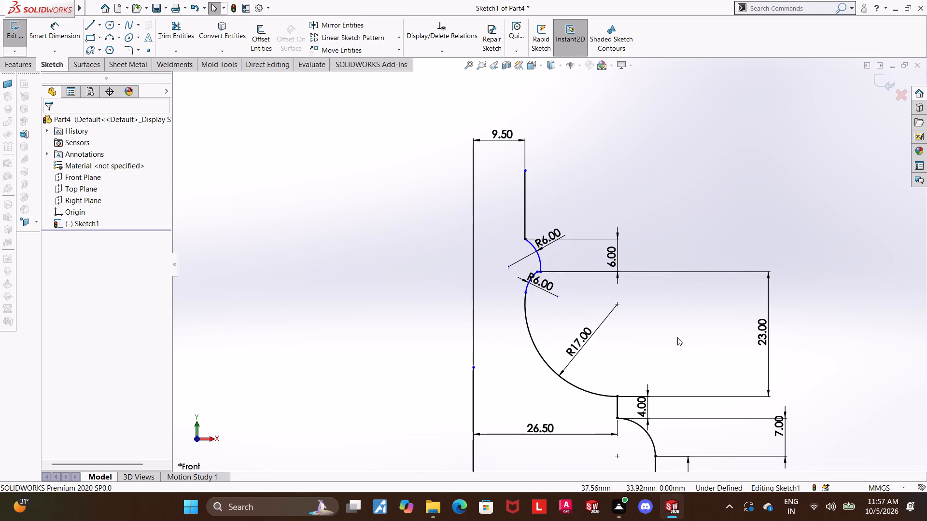
key("Escape")
scroll(590, 212, "up", 1)
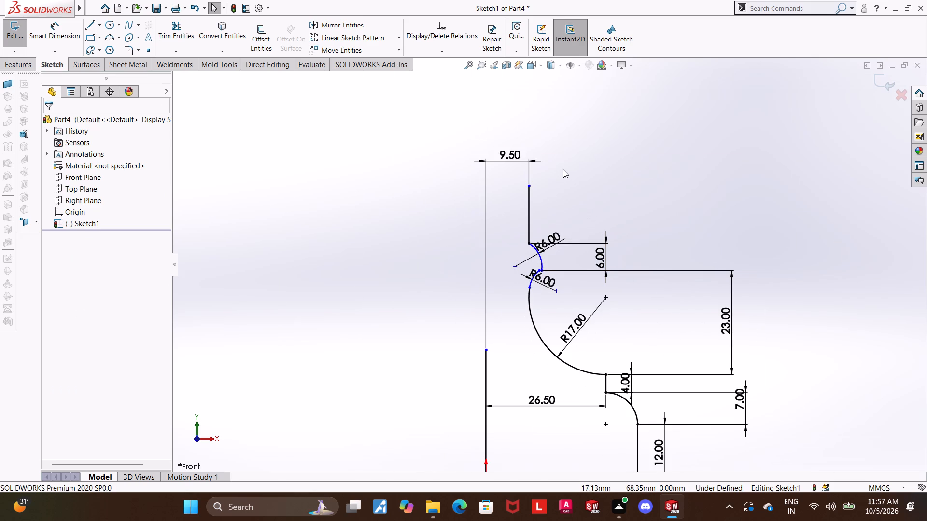
scroll(563, 169, "down", 2)
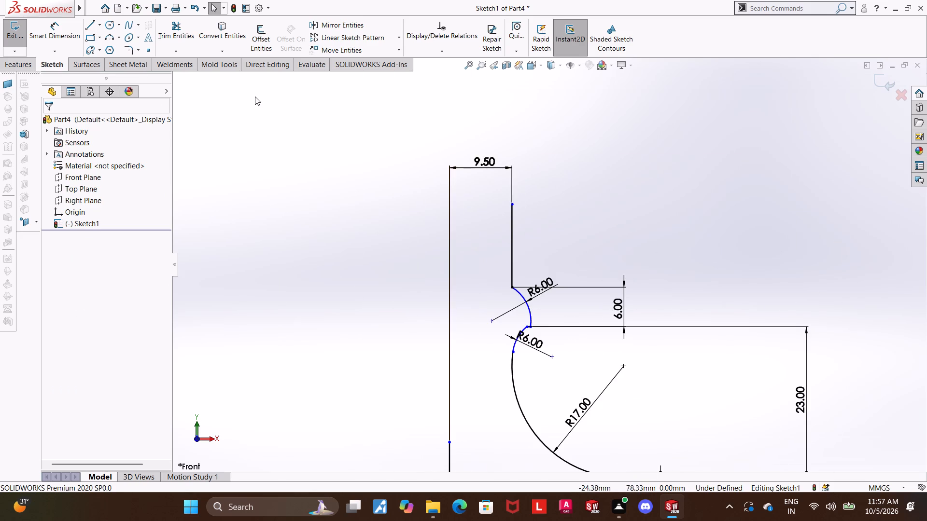
left_click(36, 30)
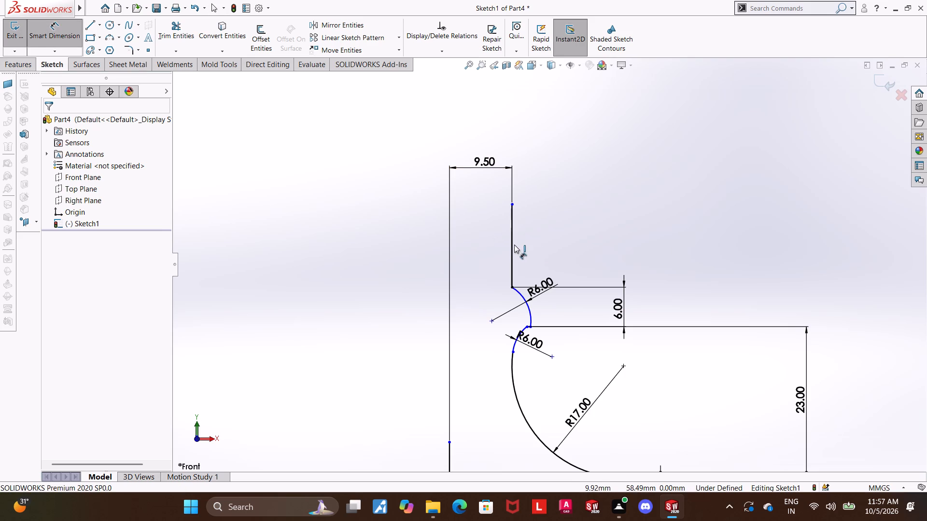
left_click(514, 245)
left_click(532, 247)
key("3")
key("Return")
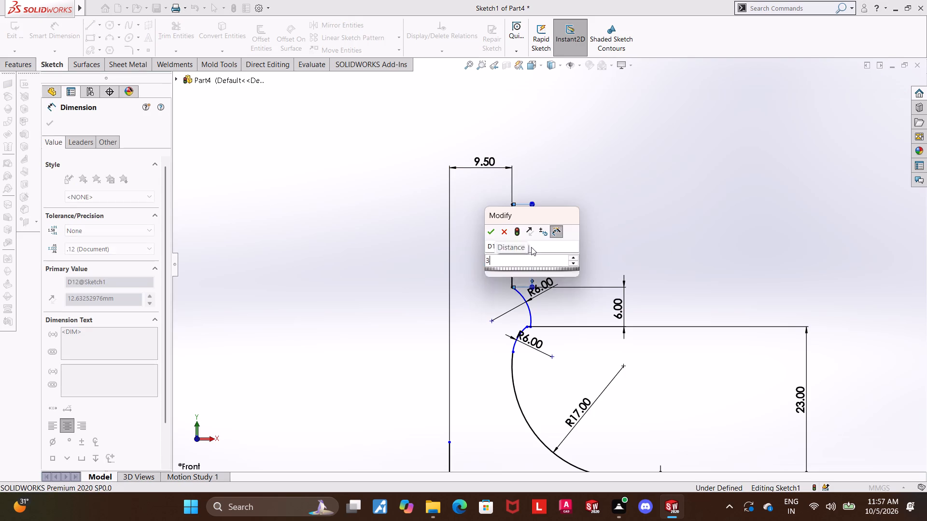
key("Escape")
key("Escape")
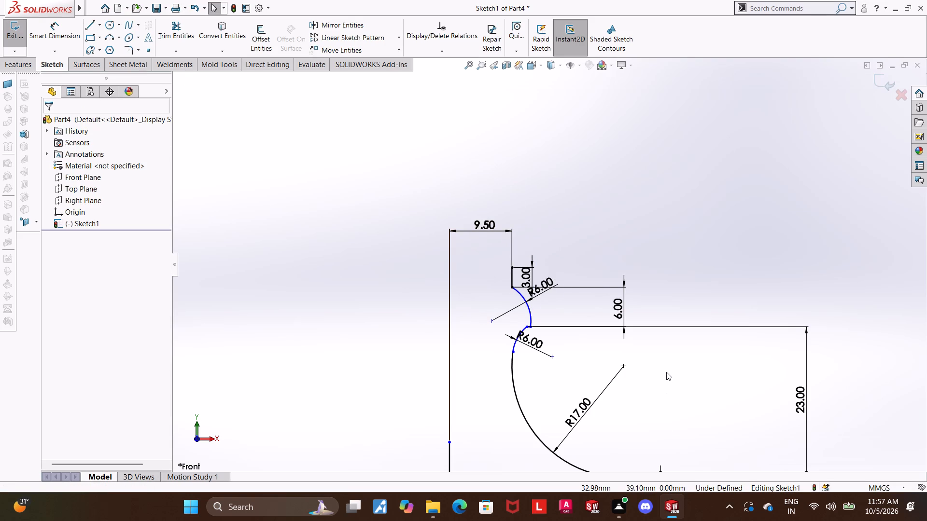
Reposition the upper arc's R6 dimension text downward, clear of the 6 mm dimension's extension line.
scroll(655, 370, "down", 2)
scroll(469, 269, "down", 3)
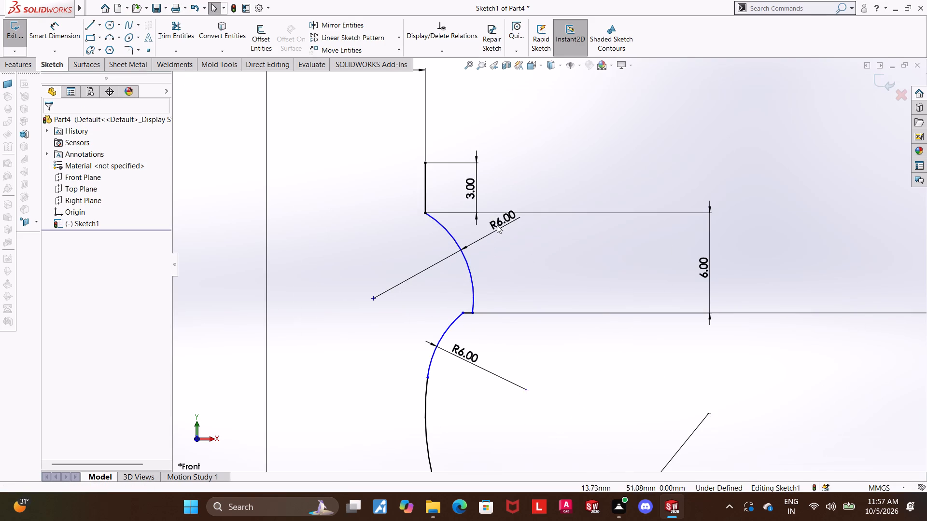
left_click_drag(497, 223, 500, 246)
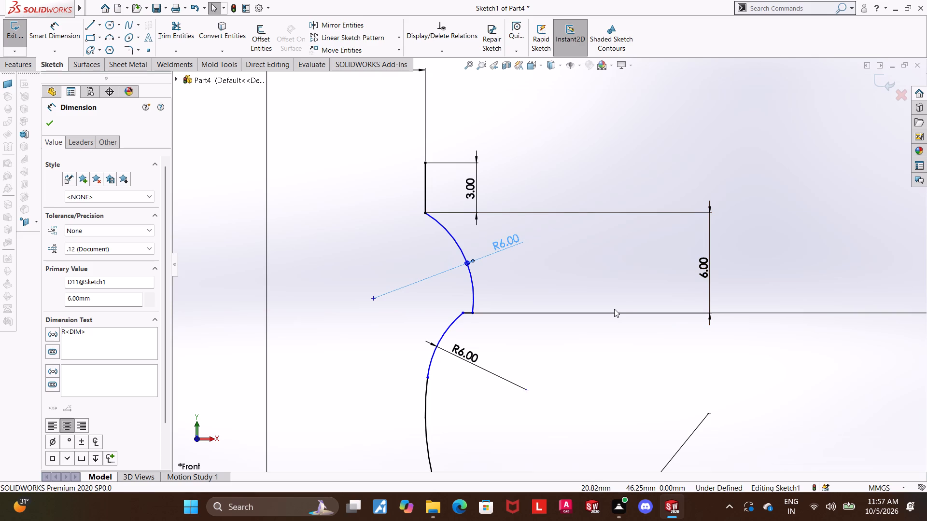
Extend the vertical centre line by moving its free upper endpoint to about 98 mm above the origin.
key("Escape")
key("Escape")
key("Escape")
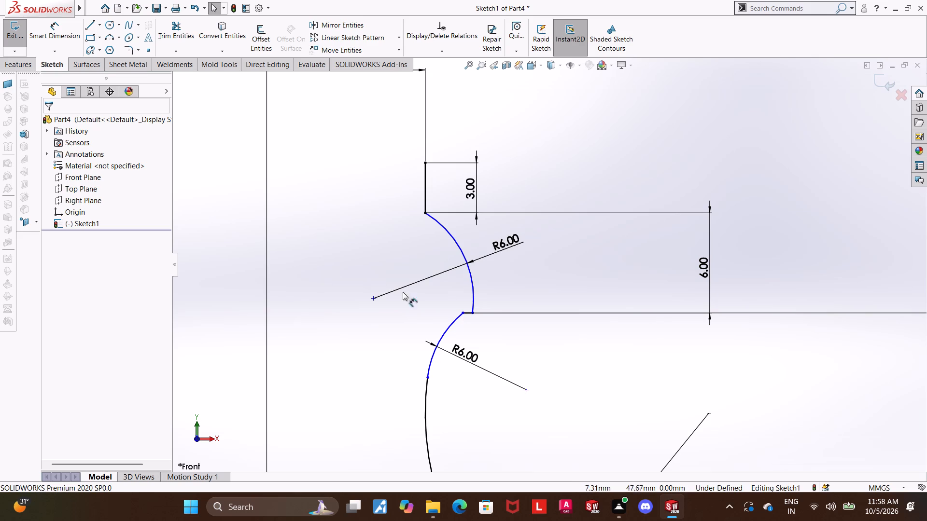
scroll(516, 343, "up", 7)
scroll(611, 356, "up", 3)
scroll(602, 356, "down", 2)
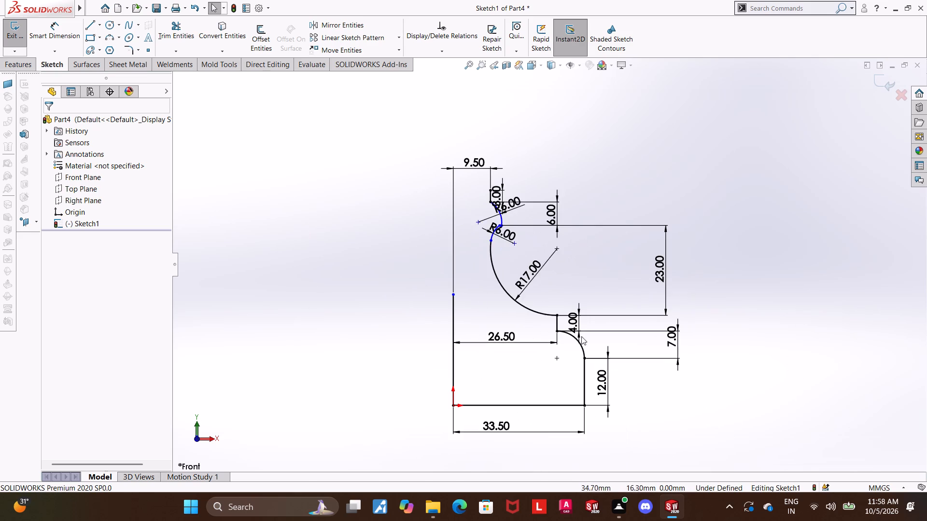
scroll(527, 273, "down", 1)
key("Escape")
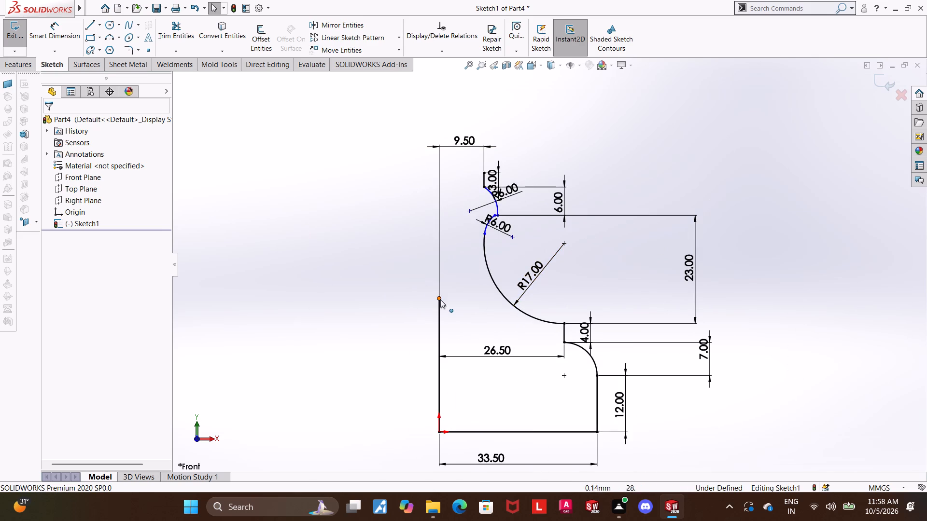
left_click_drag(441, 297, 449, 81)
scroll(470, 147, "up", 3)
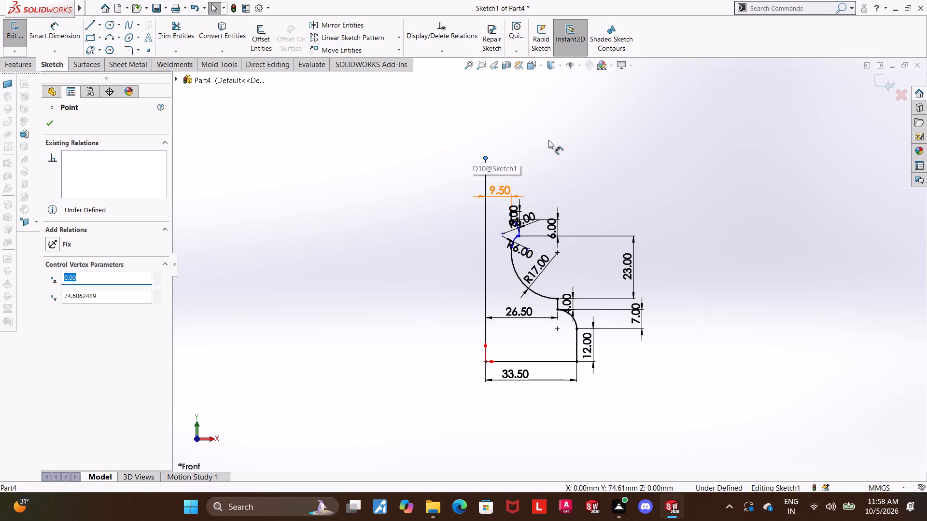
scroll(548, 140, "down", 2)
left_click_drag(458, 179, 452, 87)
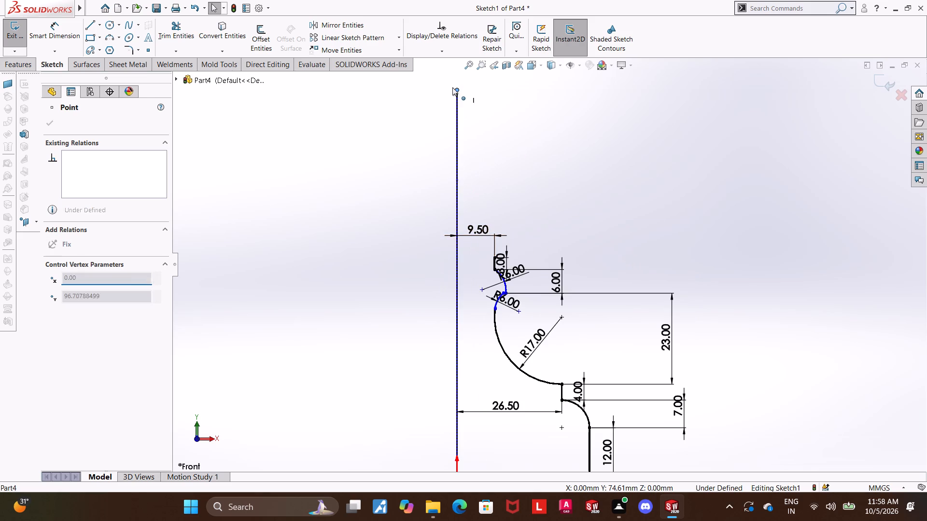
left_click_drag(452, 87, 452, 87)
scroll(652, 202, "up", 3)
scroll(603, 216, "down", 2)
scroll(488, 206, "down", 2)
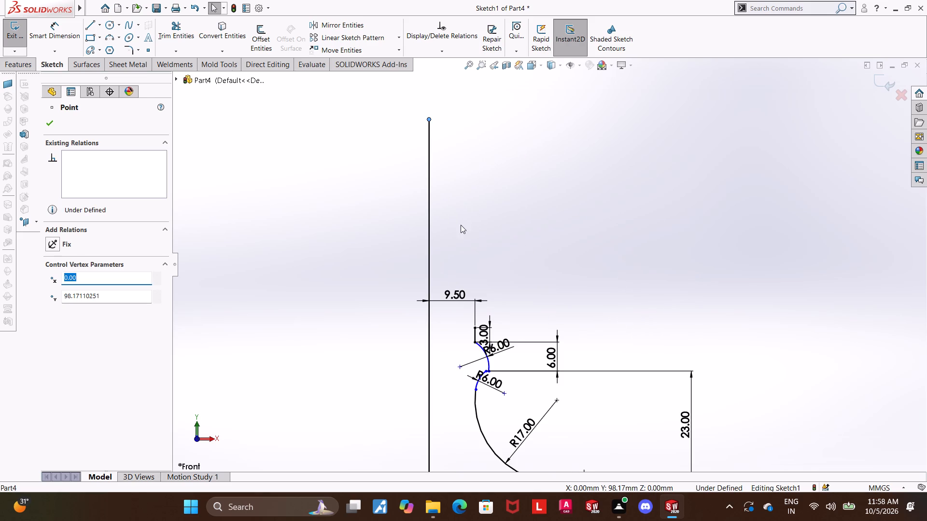
Sketch an arc of about 35 mm radius from the top of the 3 mm line, and a horizontal line from its end to the centre line.
left_click(87, 26)
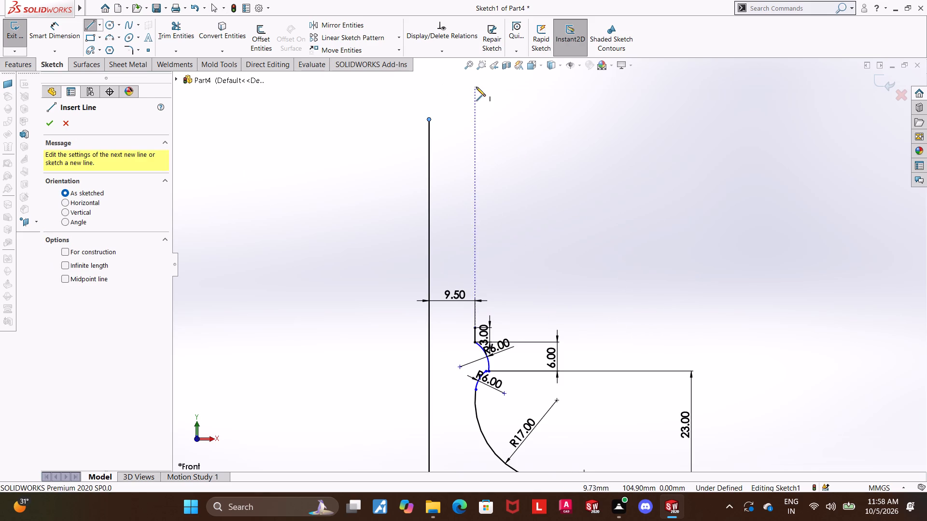
left_click(477, 325)
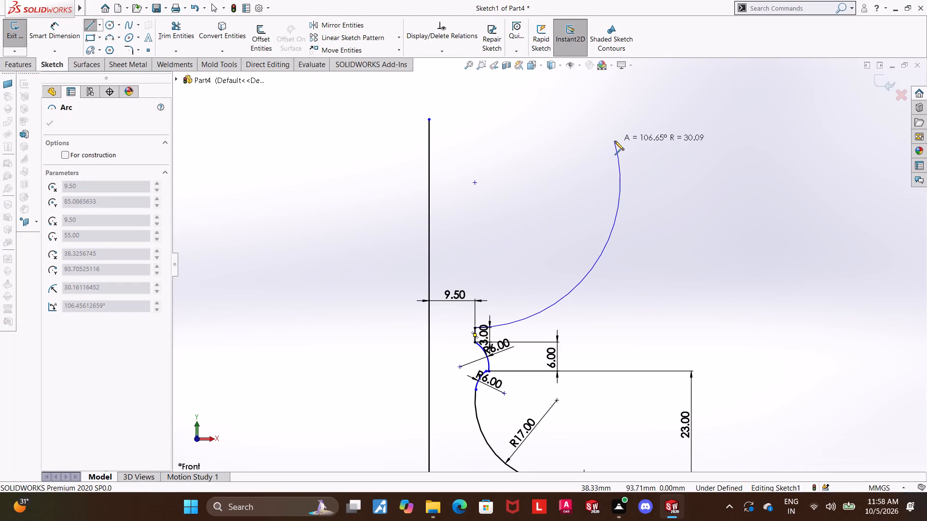
left_click(644, 135)
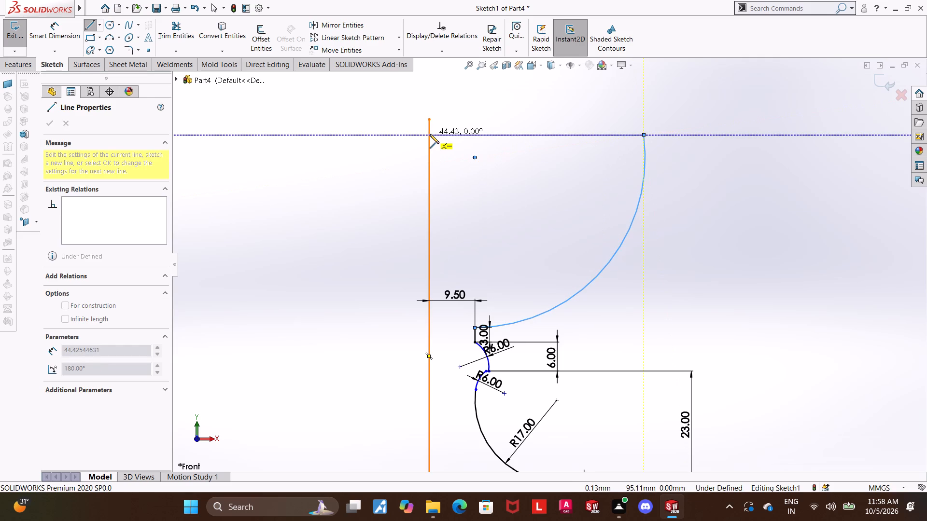
left_click(430, 134)
key("Escape")
key("Escape")
key("Escape")
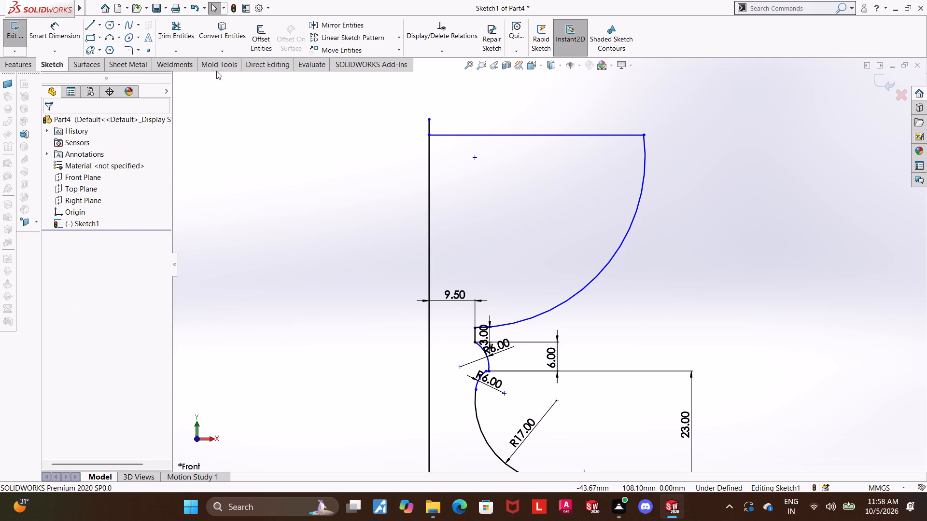
Fillet the corner between the top horizontal line and the large arc with a 6 mm radius.
left_click(128, 51)
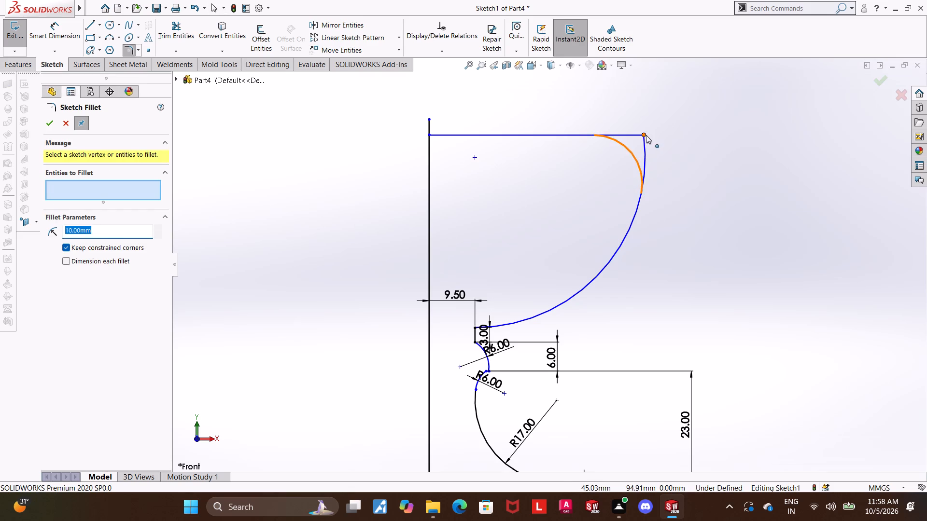
left_click(646, 135)
left_click_drag(106, 234, 0, 227)
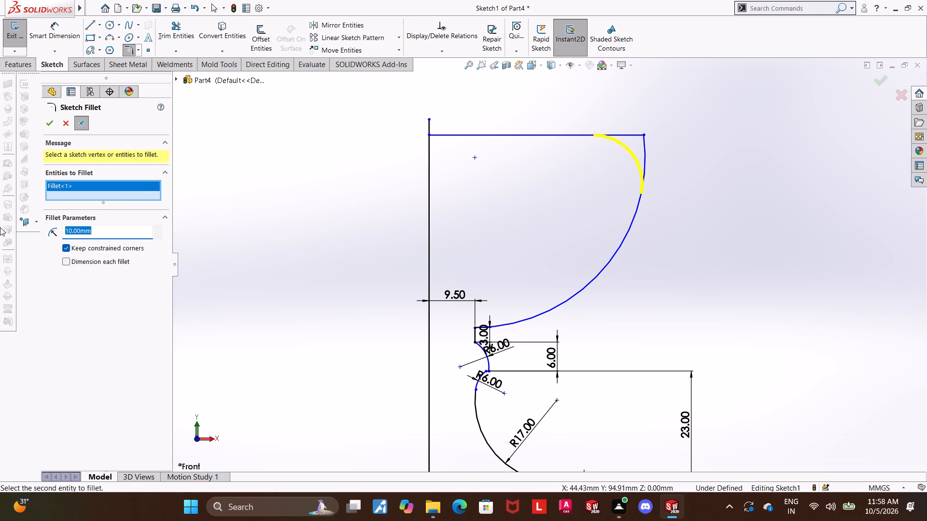
key("6")
key("Return")
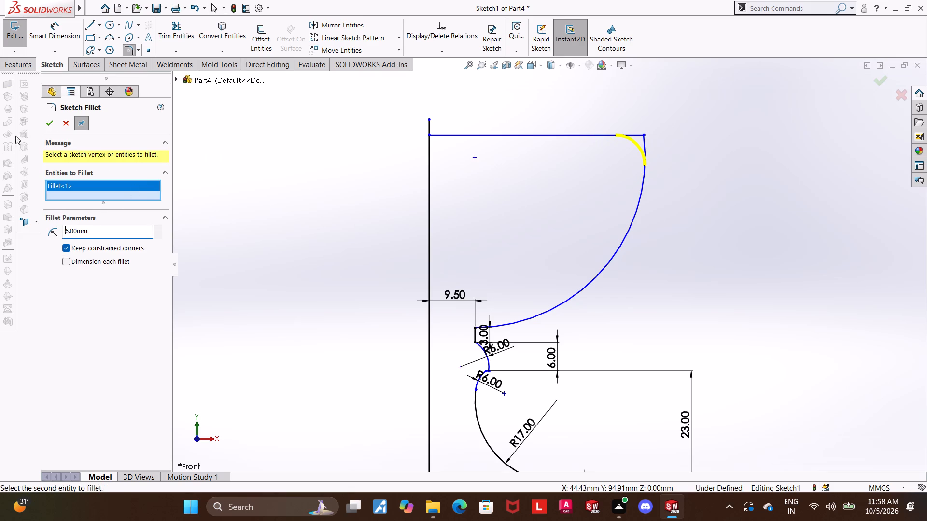
left_click(52, 122)
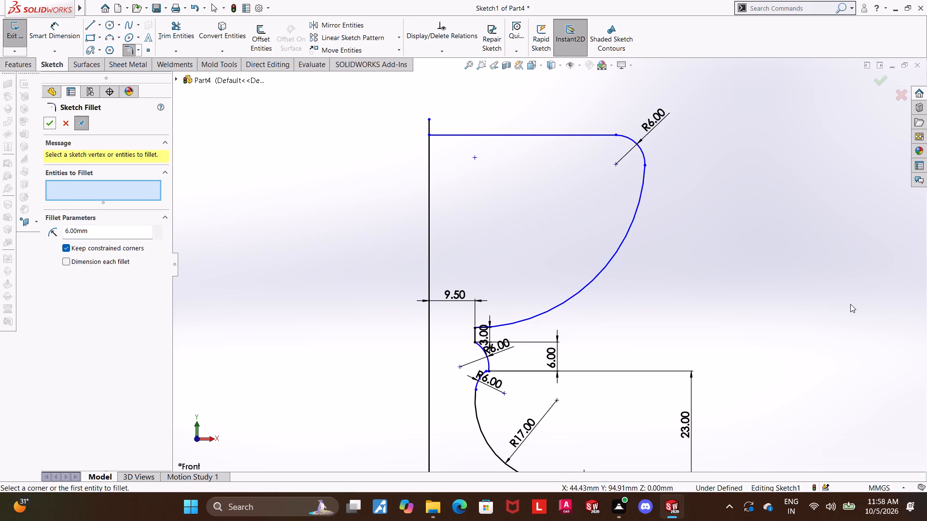
key("Escape")
Dimension the vertical distance from the top horizontal line to the upper end of the 3 mm line as 37 mm.
left_click(60, 35)
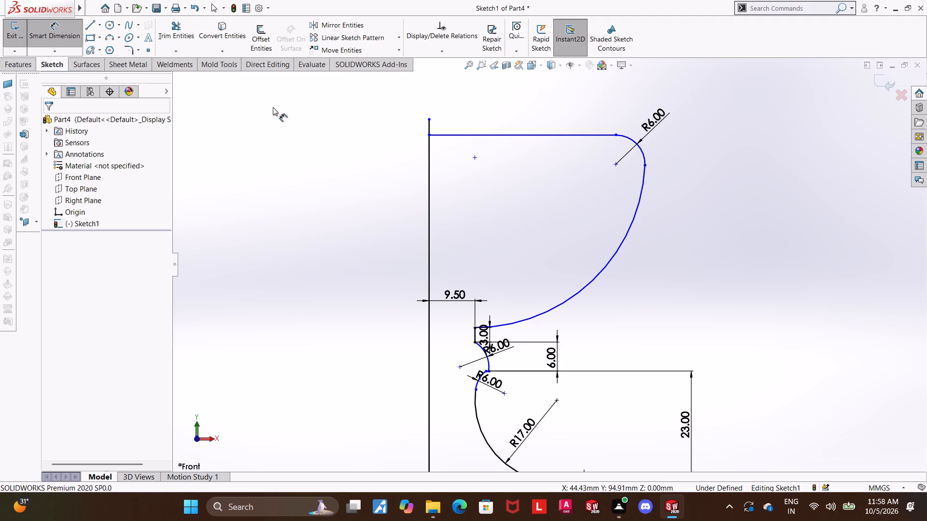
left_click(458, 134)
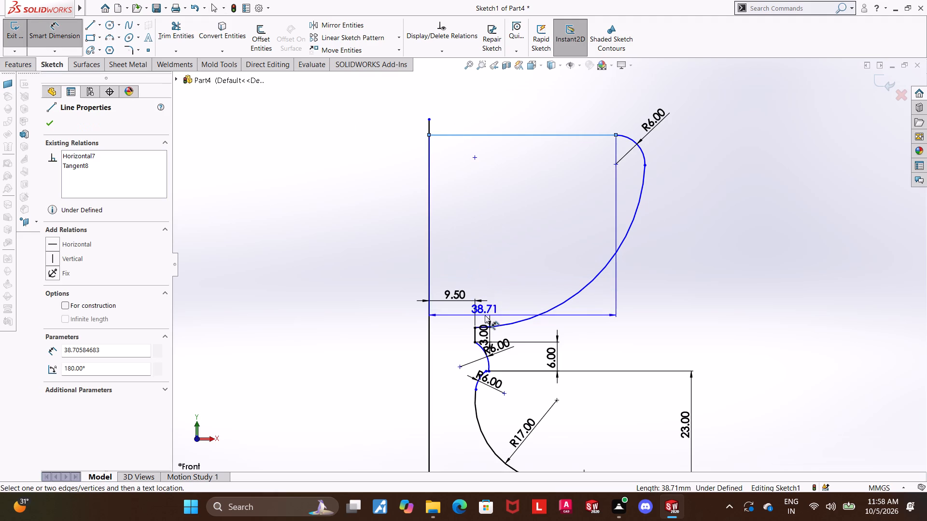
left_click(477, 326)
left_click(273, 264)
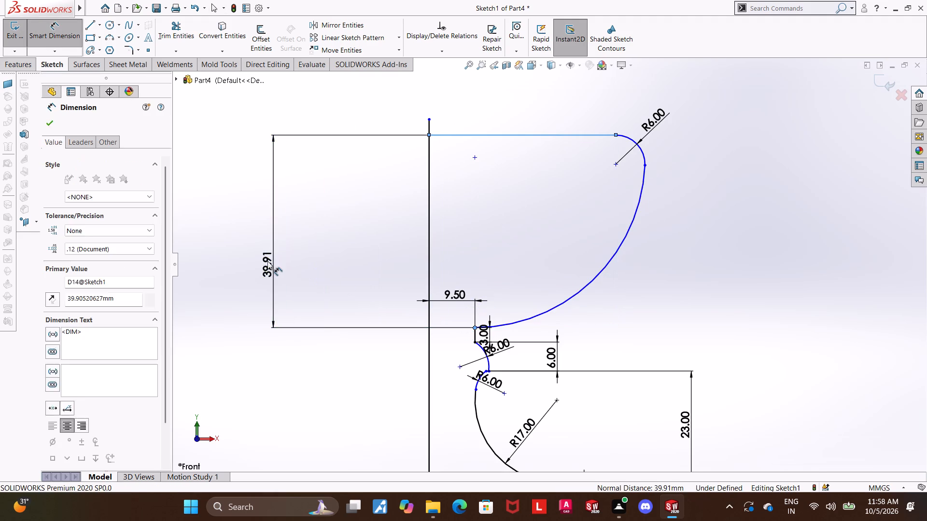
type("37")
key("Return")
key("Escape")
key("Escape")
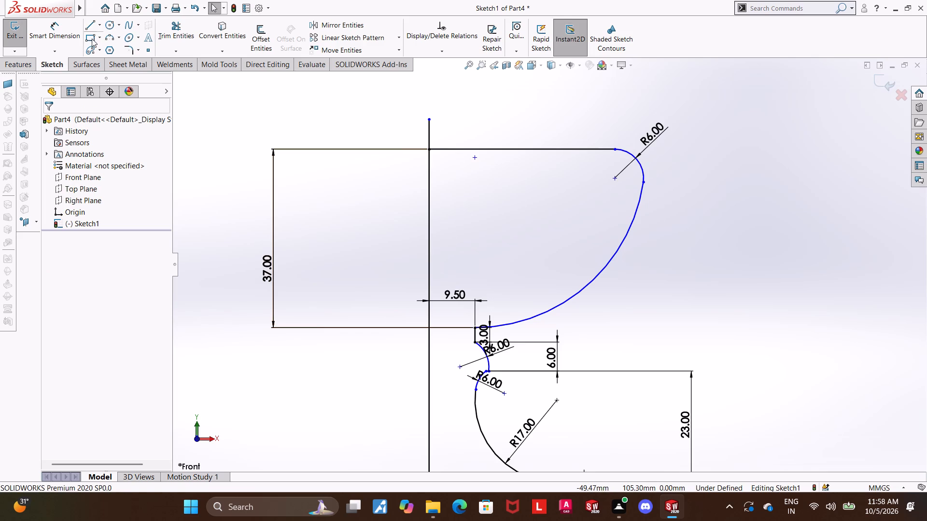
Dimension the radius of the large upper arc as 31 mm.
left_click(65, 30)
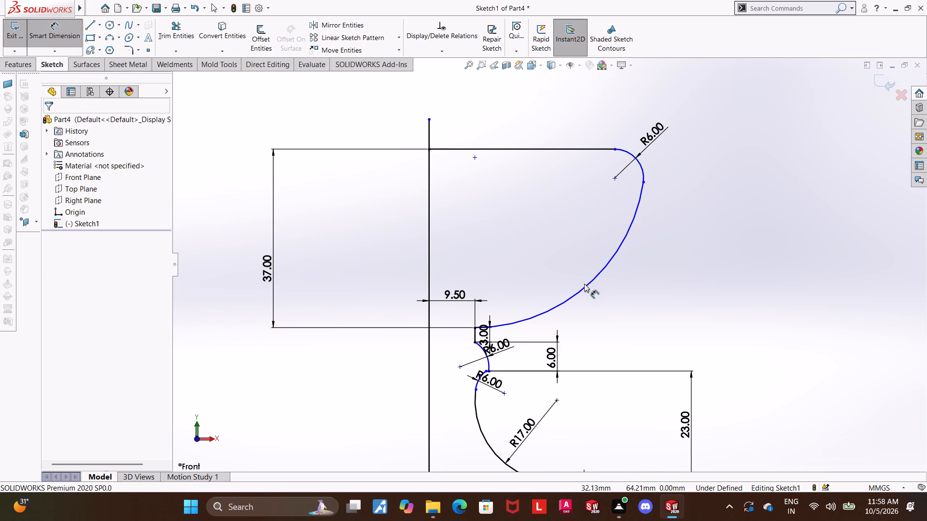
left_click(584, 284)
left_click(587, 284)
left_click(553, 250)
type("31")
key("Return")
key("Escape")
key("Escape")
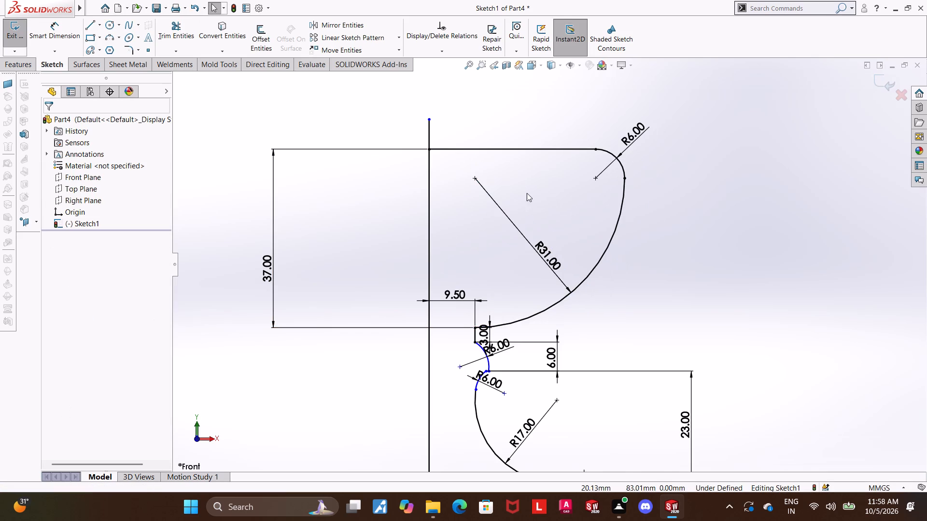
Examine the whole half-profile, including the top horizontal line and the neck region.
scroll(525, 243, "up", 2)
scroll(618, 256, "down", 2)
key("Escape")
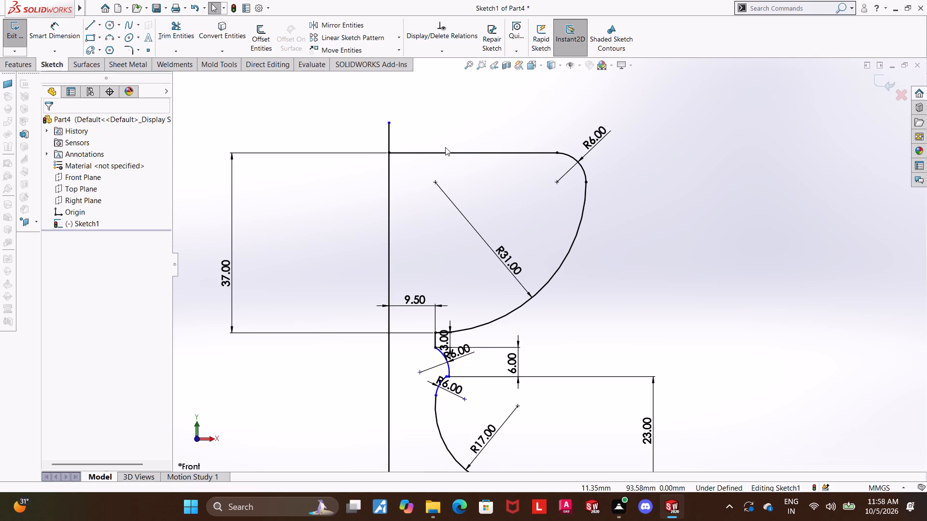
left_click(451, 155)
left_click(727, 240)
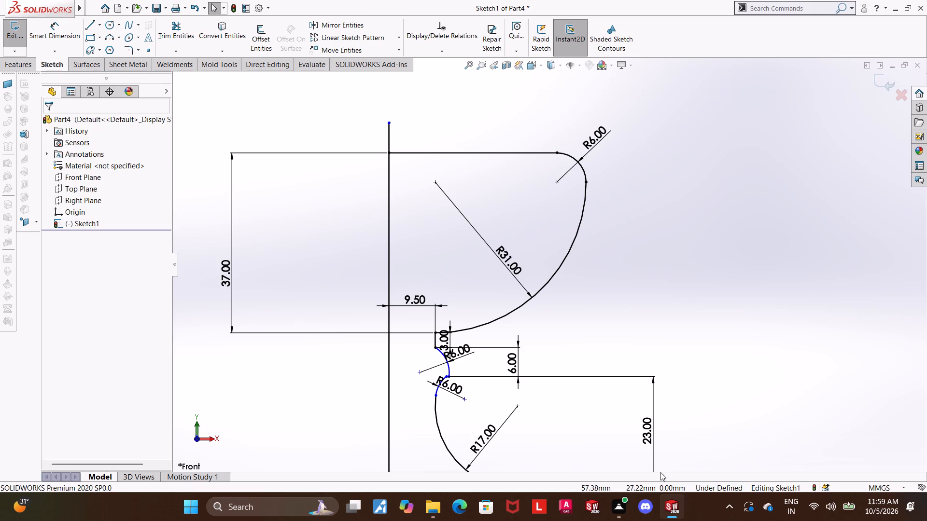
scroll(478, 400, "down", 1)
scroll(489, 393, "up", 6)
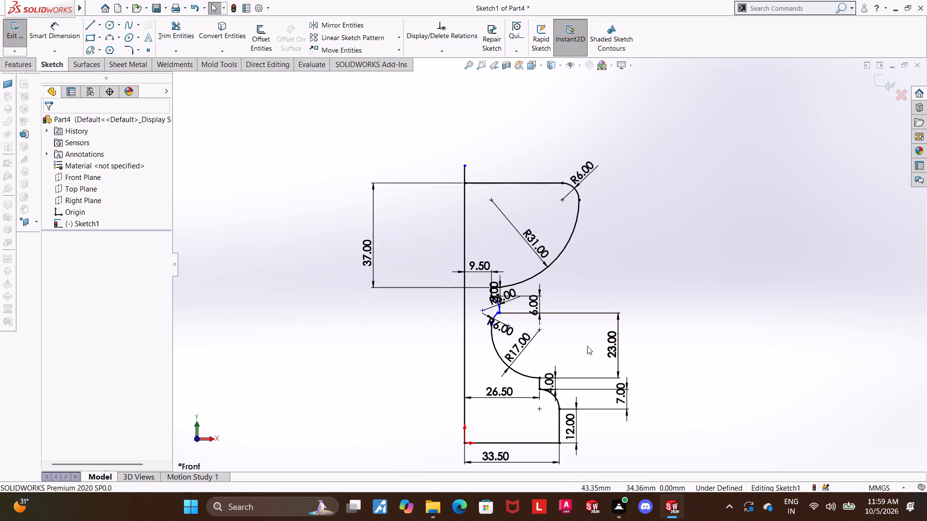
left_click(685, 327)
scroll(677, 330, "down", 1)
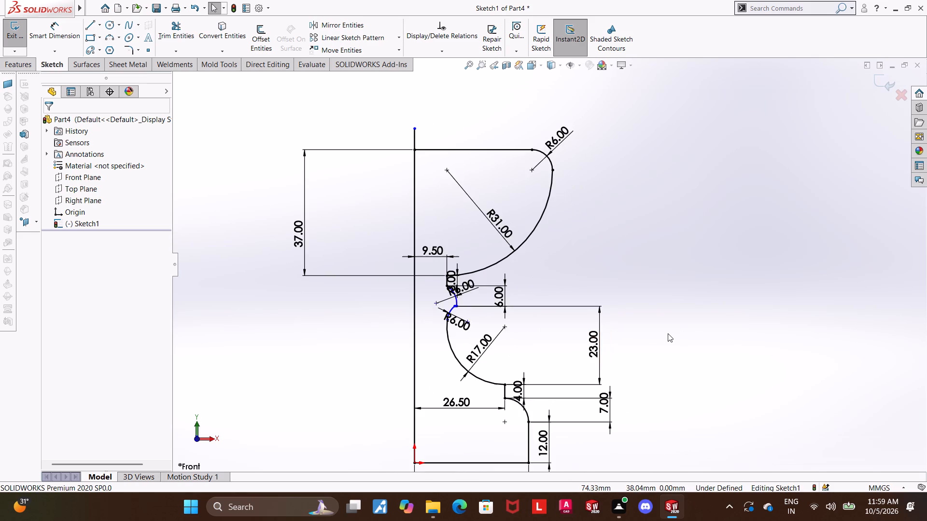
Trim away the upper R6 arc between the 3 mm vertical line and the short ledge.
scroll(666, 334, "down", 2)
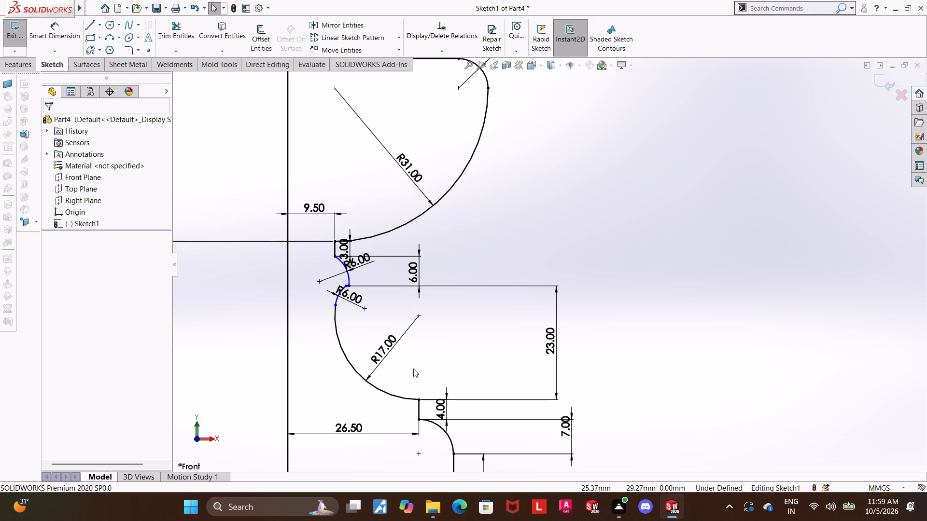
scroll(413, 335, "down", 2)
scroll(337, 269, "down", 2)
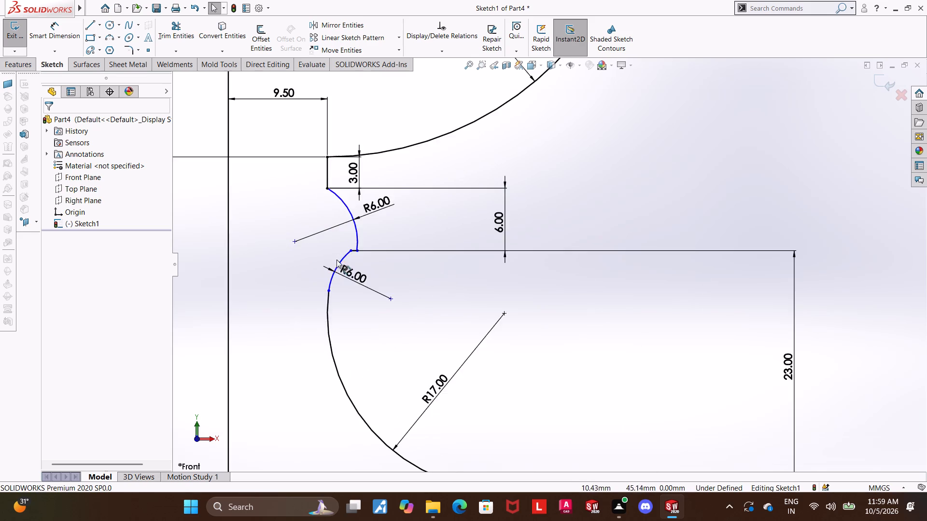
scroll(340, 253, "down", 2)
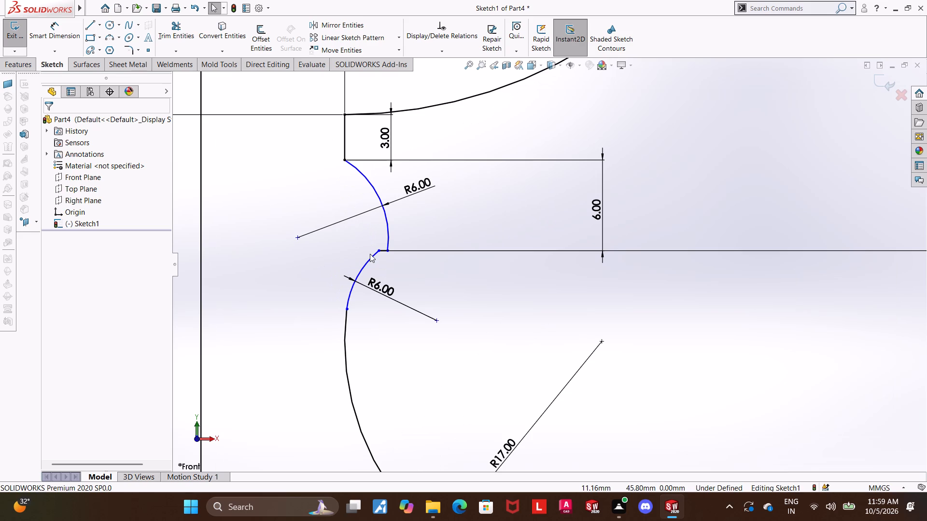
scroll(362, 159, "down", 2)
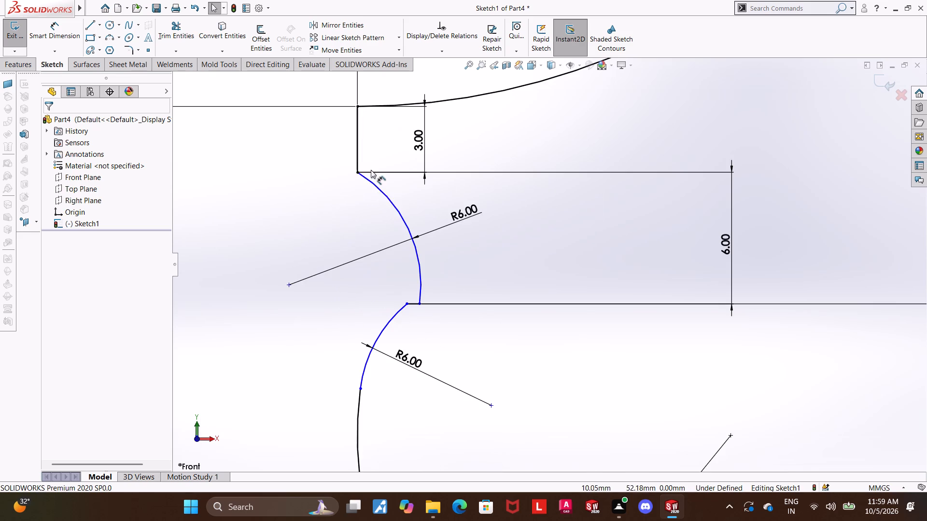
left_click(169, 27)
left_click_drag(413, 218, 349, 242)
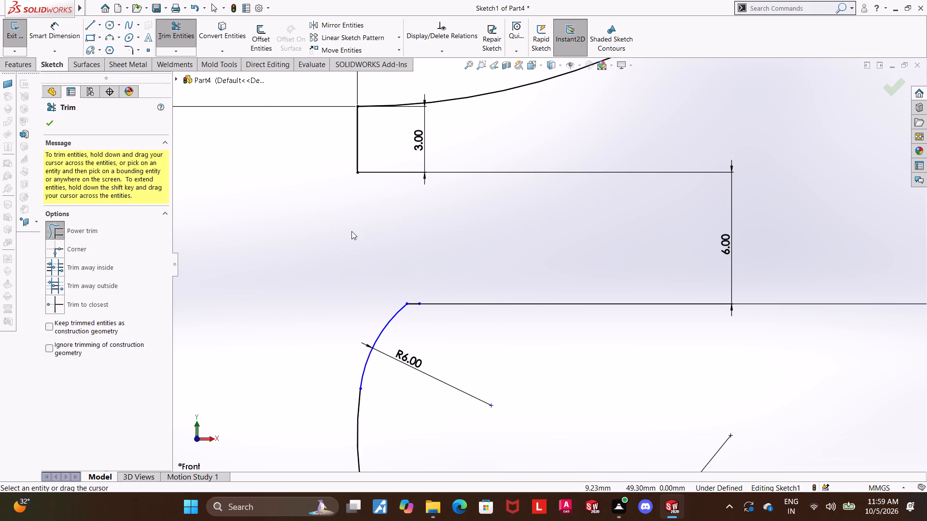
key("Escape")
key("Escape")
Sketch a very short horizontal line outward from the lower end of the 3 mm vertical line.
double_click(91, 28)
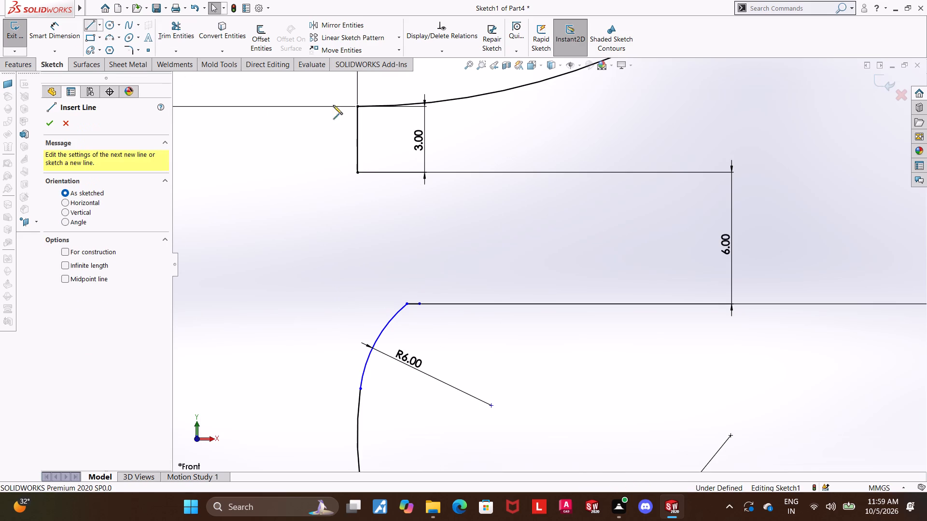
left_click(357, 172)
left_click(367, 172)
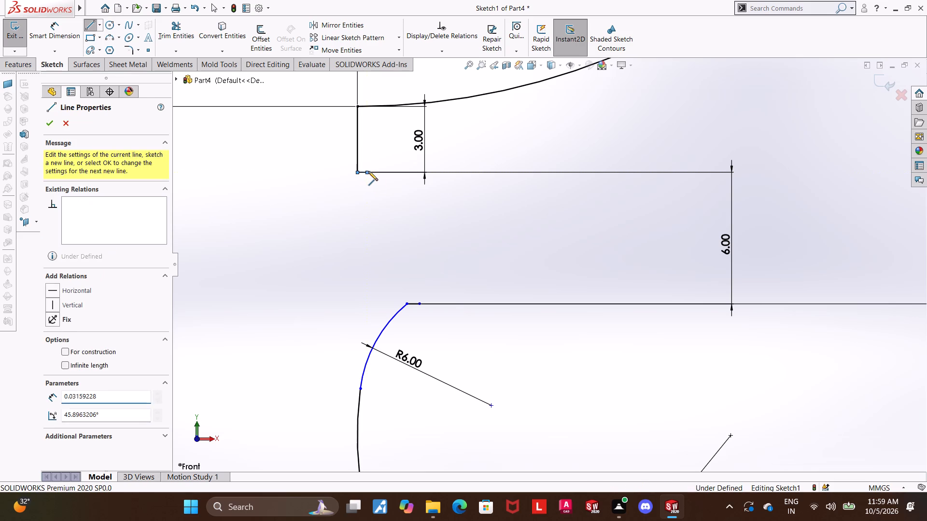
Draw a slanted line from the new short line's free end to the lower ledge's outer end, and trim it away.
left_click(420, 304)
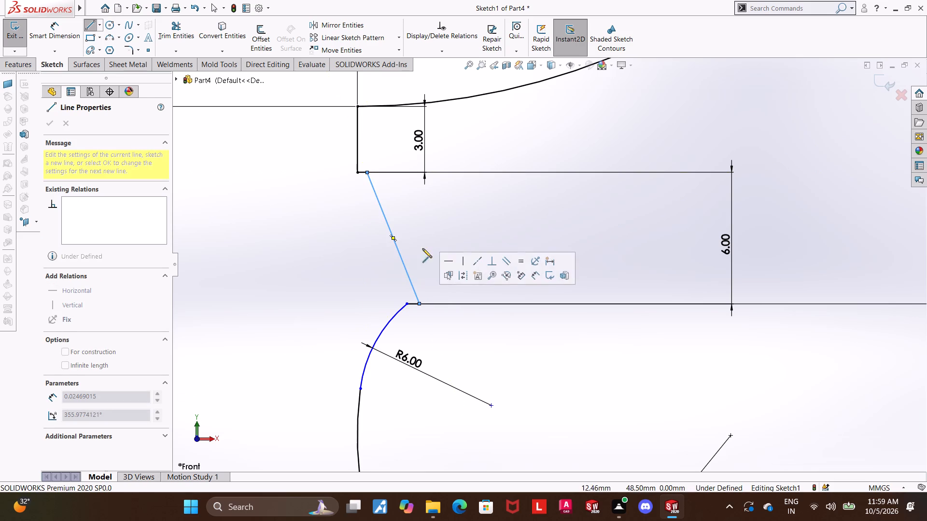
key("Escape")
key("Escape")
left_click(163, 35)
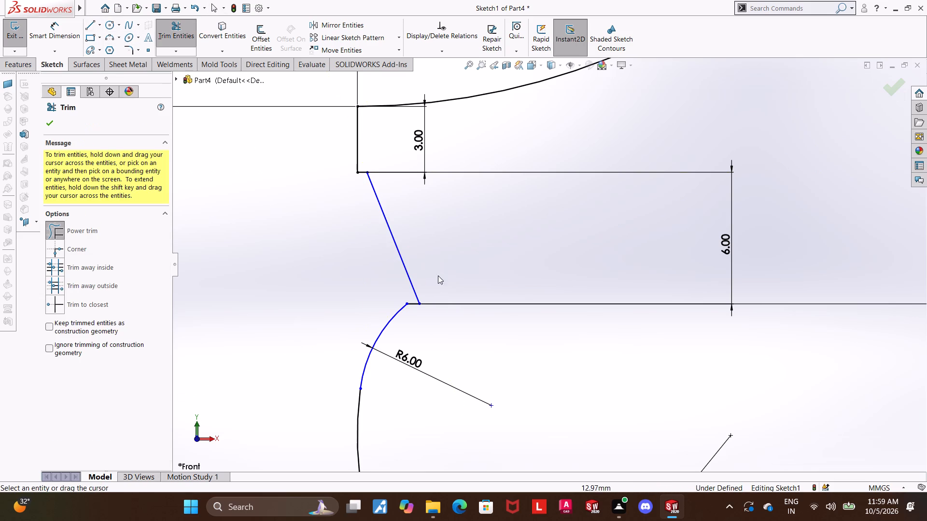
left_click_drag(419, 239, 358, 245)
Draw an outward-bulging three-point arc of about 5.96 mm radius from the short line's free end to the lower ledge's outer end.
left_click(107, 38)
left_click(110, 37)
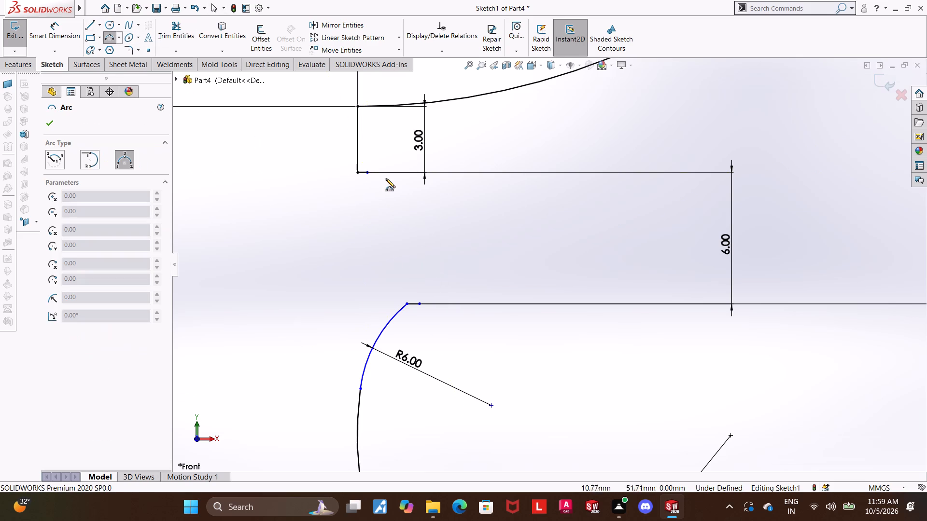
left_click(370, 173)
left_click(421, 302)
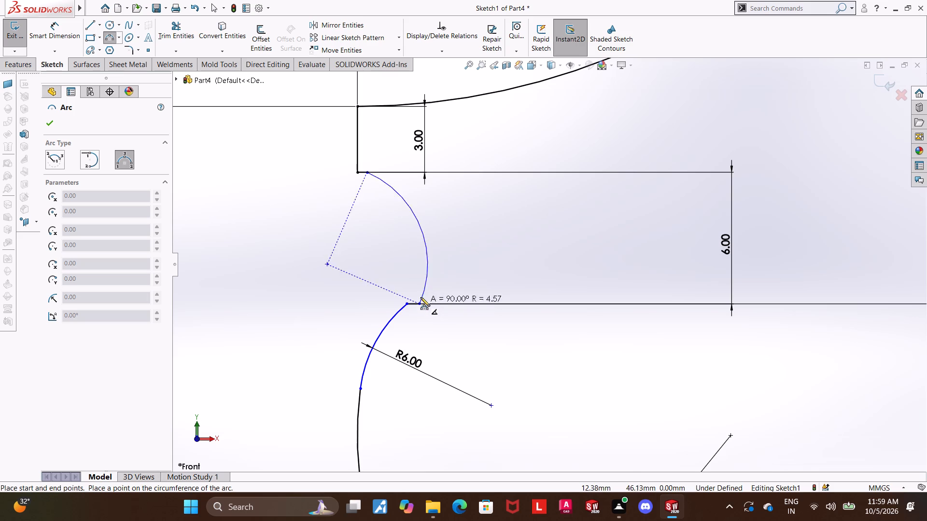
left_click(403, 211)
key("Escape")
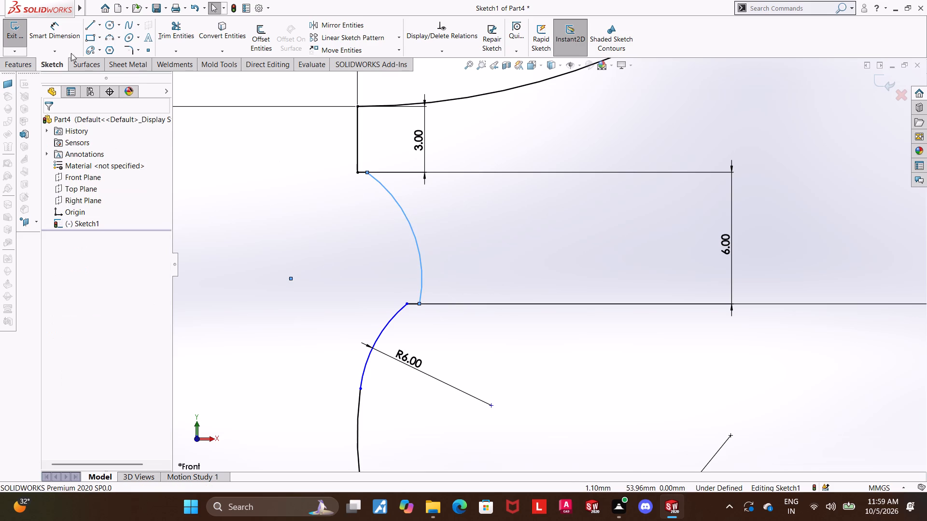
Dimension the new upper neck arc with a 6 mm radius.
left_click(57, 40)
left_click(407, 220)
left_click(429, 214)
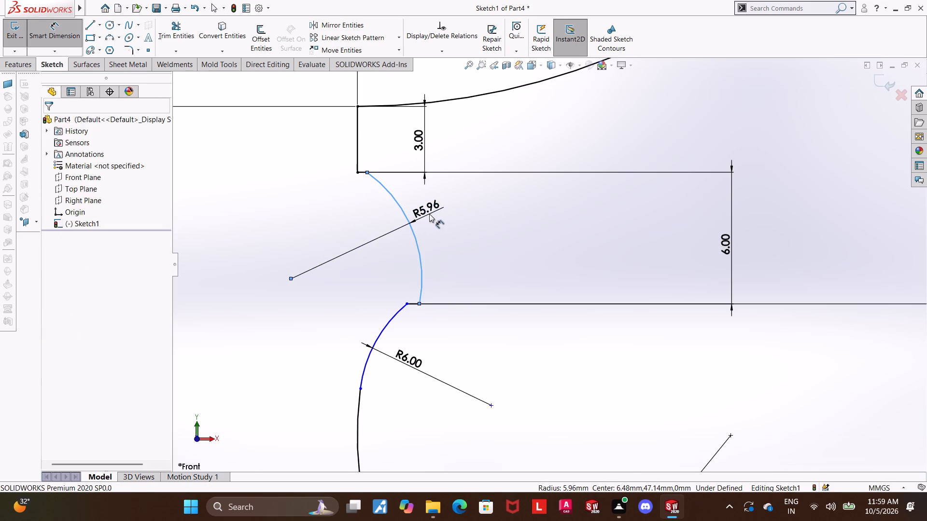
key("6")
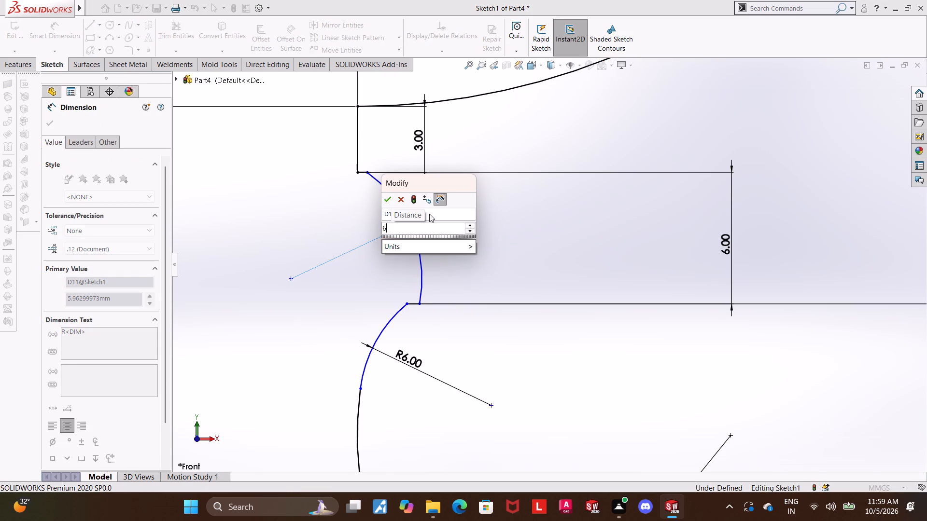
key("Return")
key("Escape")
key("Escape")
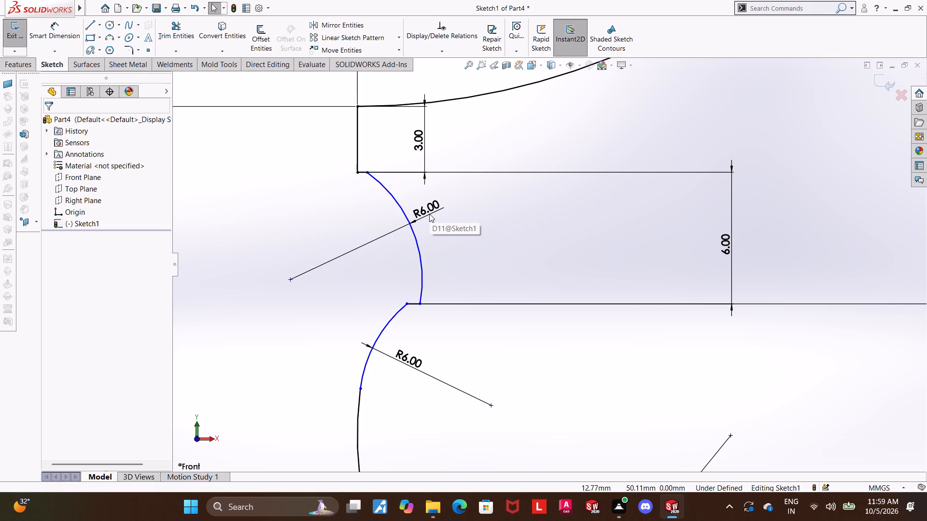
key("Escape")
Add a vertical relation between the lower R6 arc's bottom endpoint and the lower end of the 3 mm vertical line.
scroll(637, 358, "up", 4)
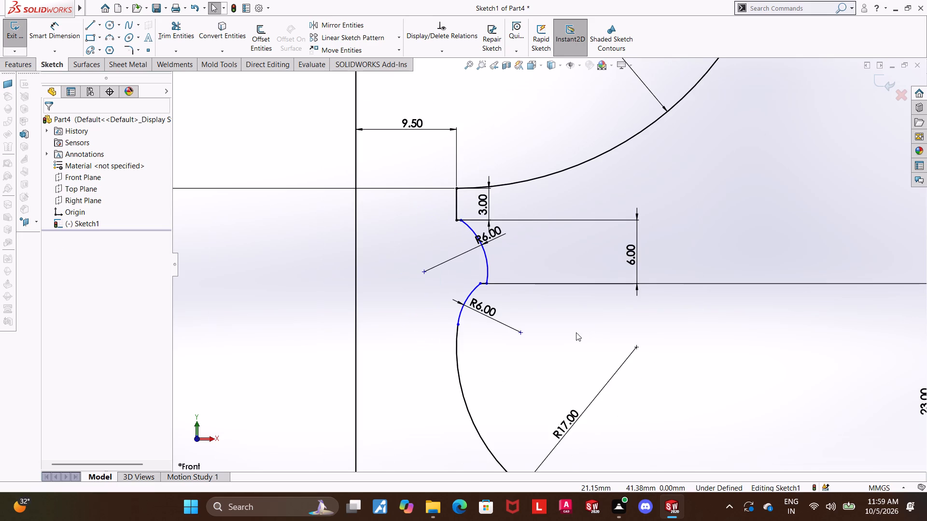
left_click(456, 325)
left_click(456, 221, "ctrl")
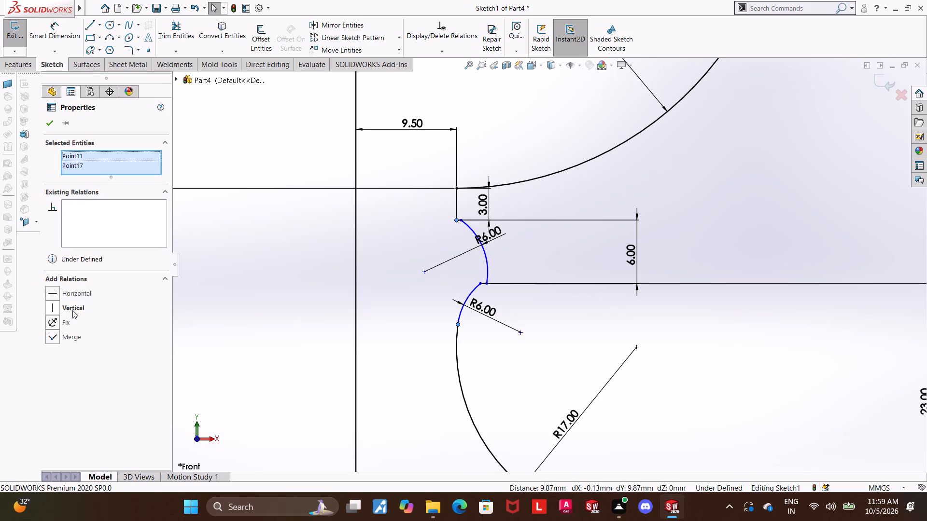
left_click(45, 306)
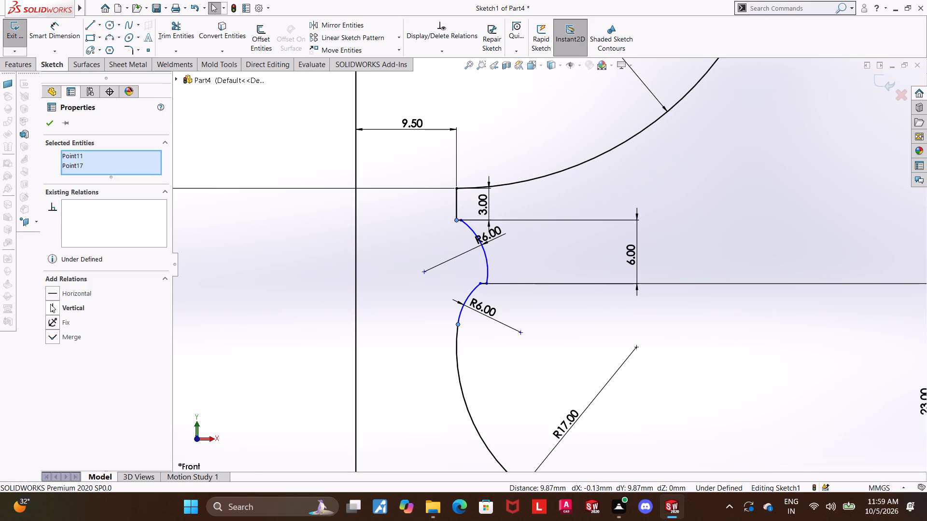
left_click(50, 304)
left_click(689, 346)
key("Escape")
key("Escape")
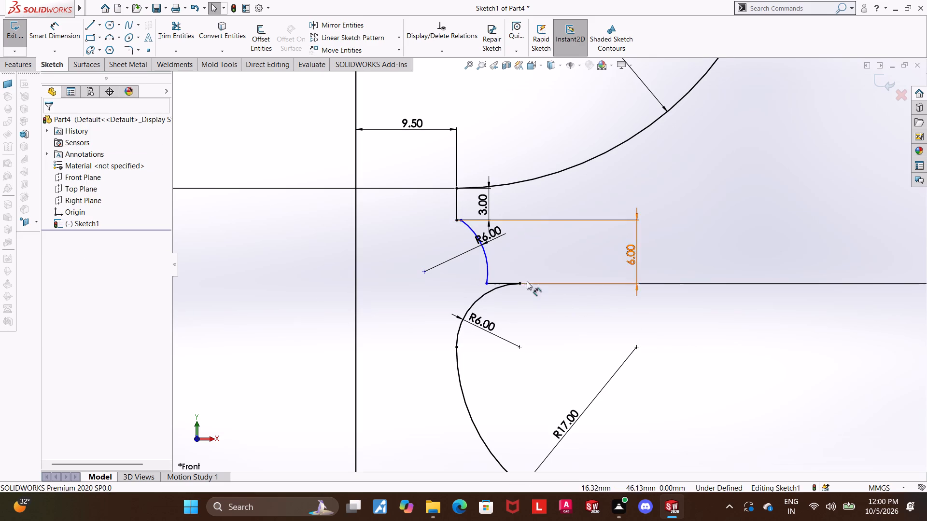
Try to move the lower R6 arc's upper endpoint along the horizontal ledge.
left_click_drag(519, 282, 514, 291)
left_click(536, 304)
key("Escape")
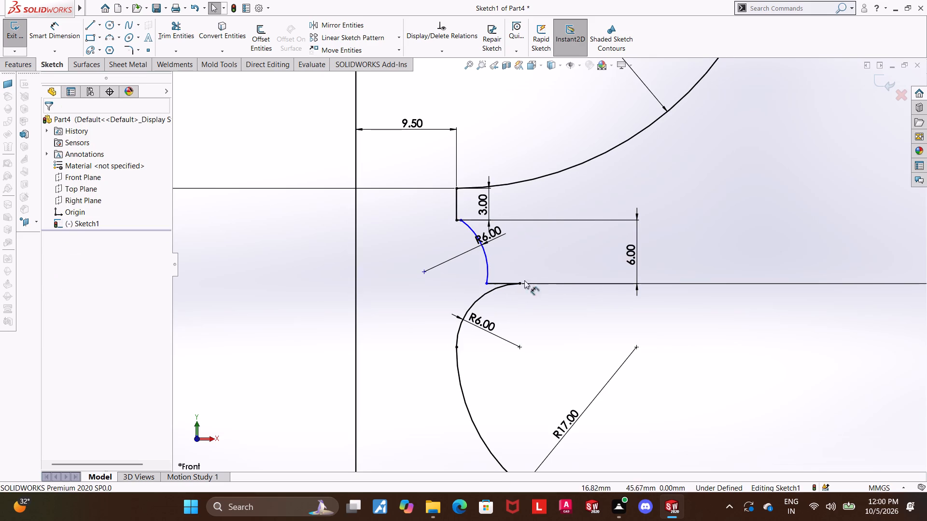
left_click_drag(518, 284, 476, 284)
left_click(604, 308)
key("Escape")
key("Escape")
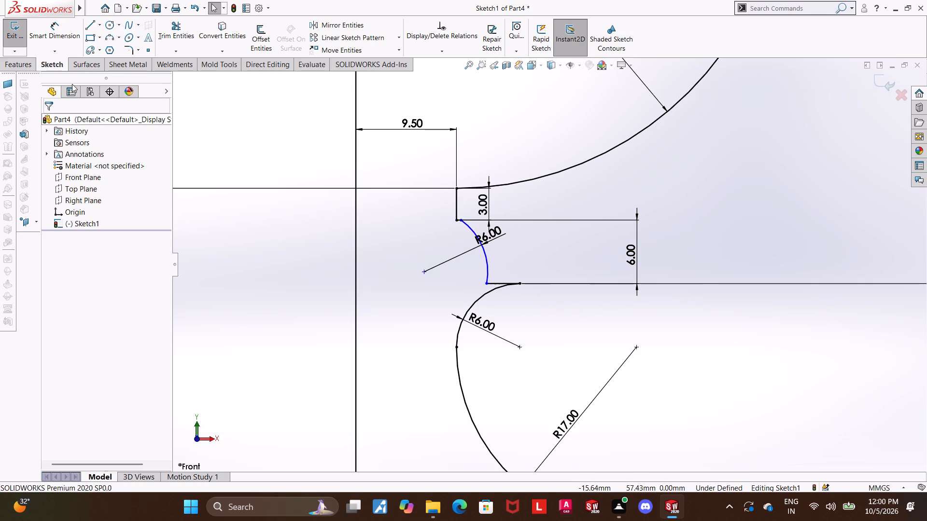
Trim away the upper R6 neck arc and the horizontal ledge line beneath it.
left_click(159, 35)
scroll(507, 245, "down", 3)
left_click_drag(505, 262, 469, 276)
left_click_drag(484, 297, 481, 322)
key("Escape")
key("Escape")
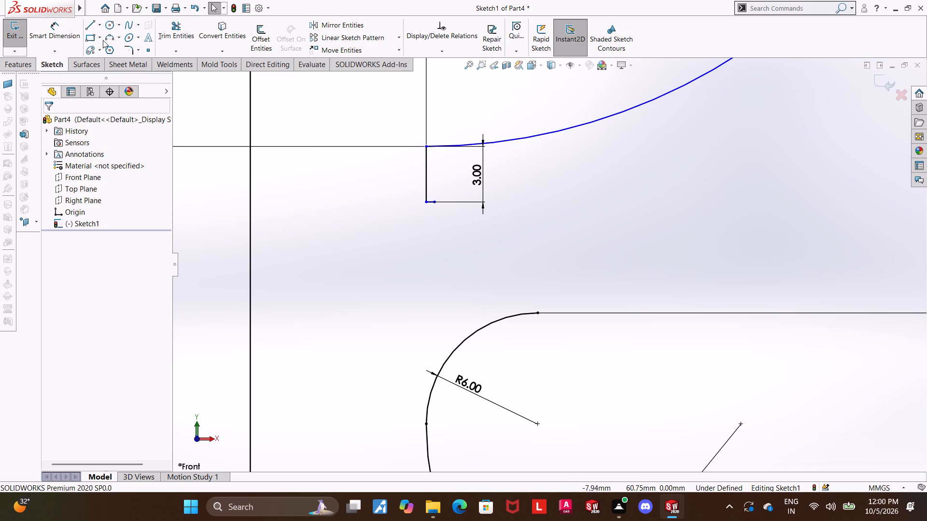
Draw an outward-bulging three-point arc of about 7.6 mm radius from the short line's free end to the lower R6 arc's upper end.
left_click(108, 40)
left_click(110, 38)
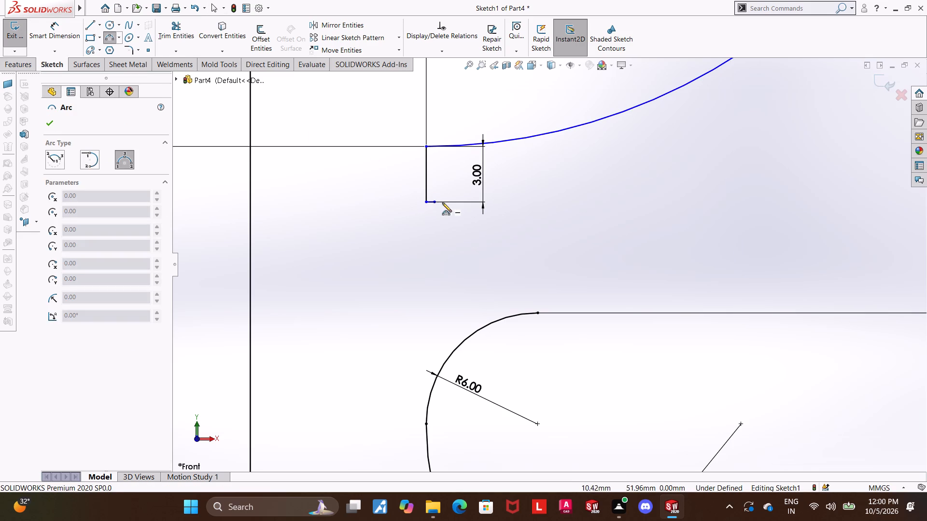
left_click(435, 203)
left_click(538, 313)
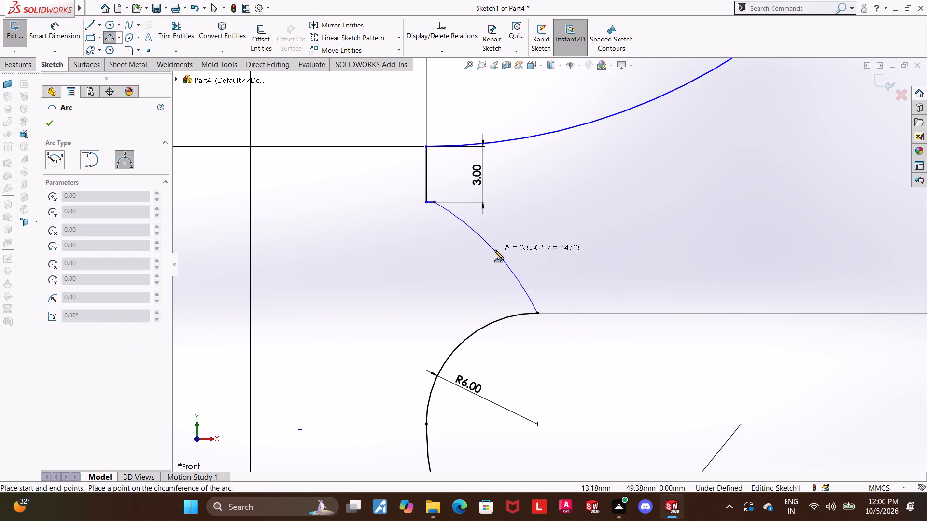
left_click(499, 239)
key("Escape")
key("Escape")
key("Escape")
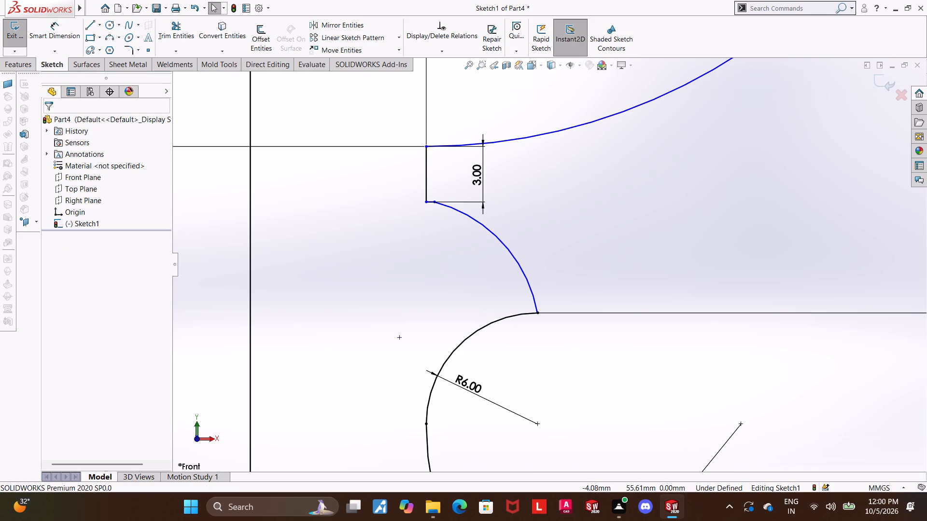
Trim away the very short horizontal line at the lower end of the 3 mm vertical line.
left_click(66, 43)
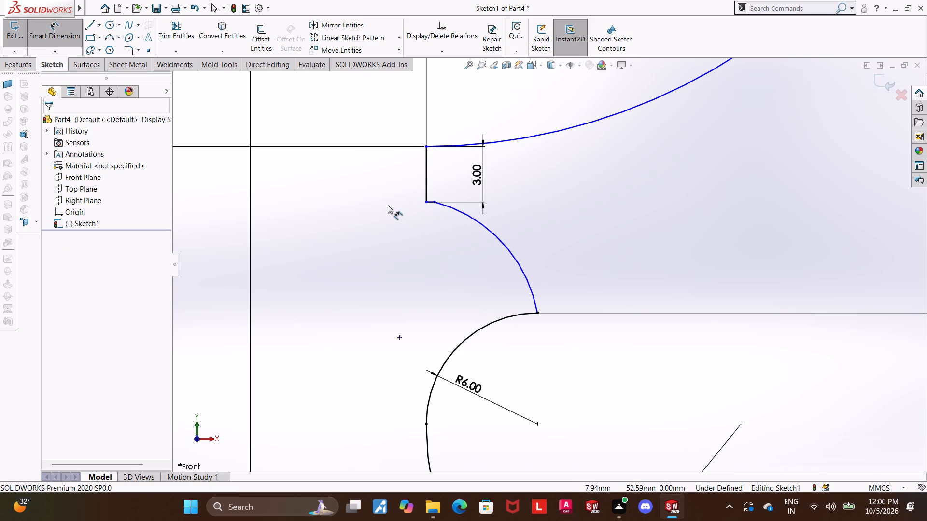
scroll(386, 205, "down", 2)
key("Escape")
left_click(179, 35)
left_click_drag(474, 229, 472, 190)
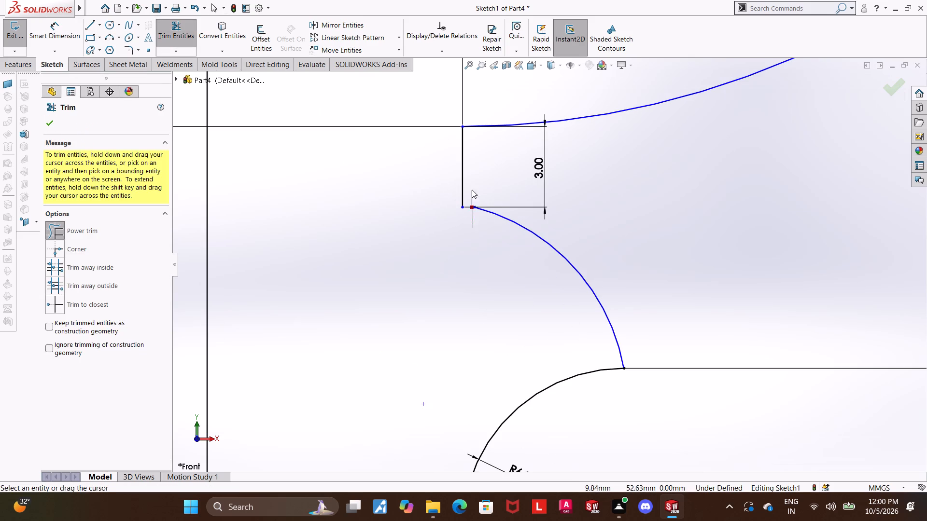
key("Escape")
Merge the new arc's upper endpoint with the lower end of the 3 mm vertical line.
left_click(472, 209)
left_click(464, 209, "ctrl")
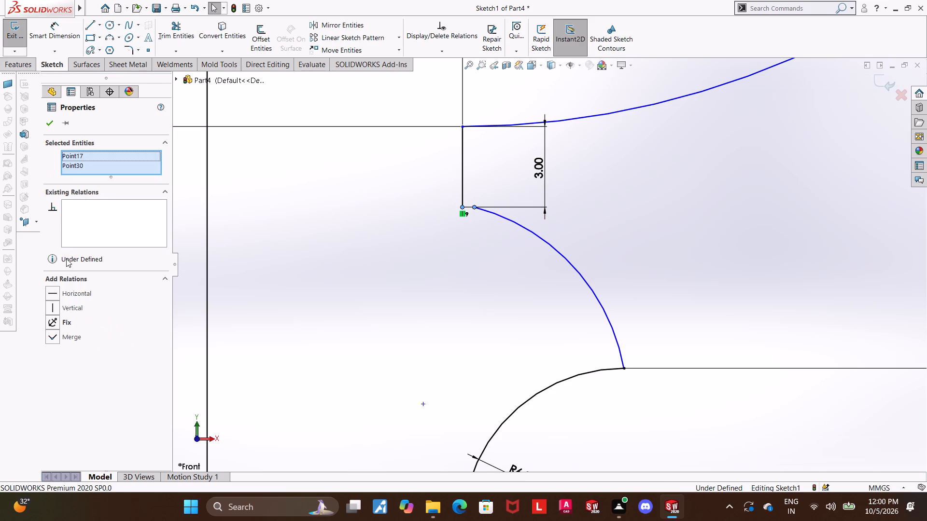
left_click(56, 337)
key("Escape")
key("Escape")
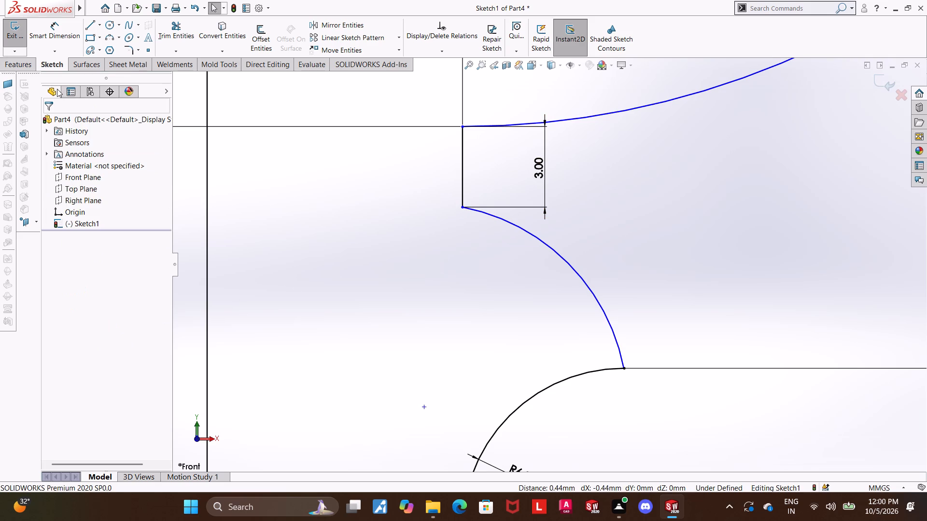
Dimension the new upper neck arc with a 6 mm radius.
left_click(56, 37)
left_click(582, 276)
left_click(619, 271)
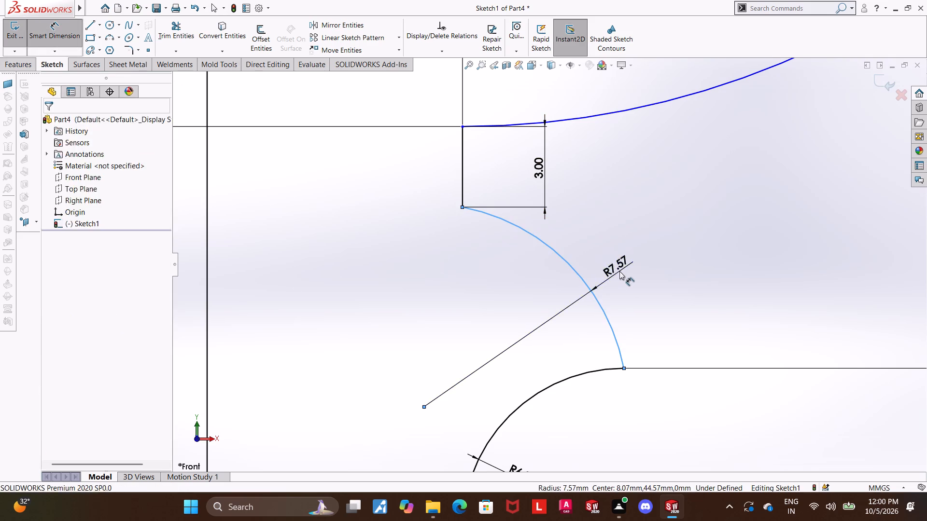
key("6")
key("Return")
key("Escape")
key("Escape")
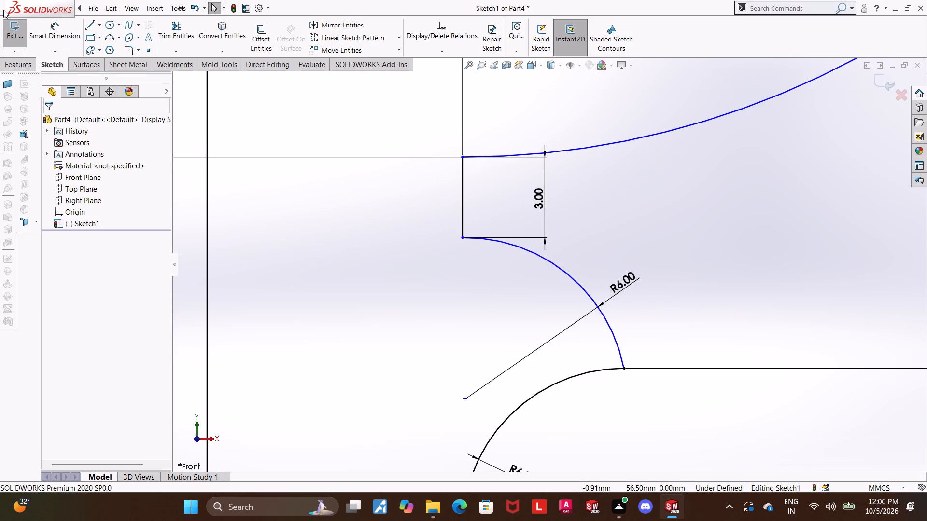
Dimension the vertical distance between the upper neck arc's two endpoints as 6 mm.
left_click(35, 26)
left_click(462, 239)
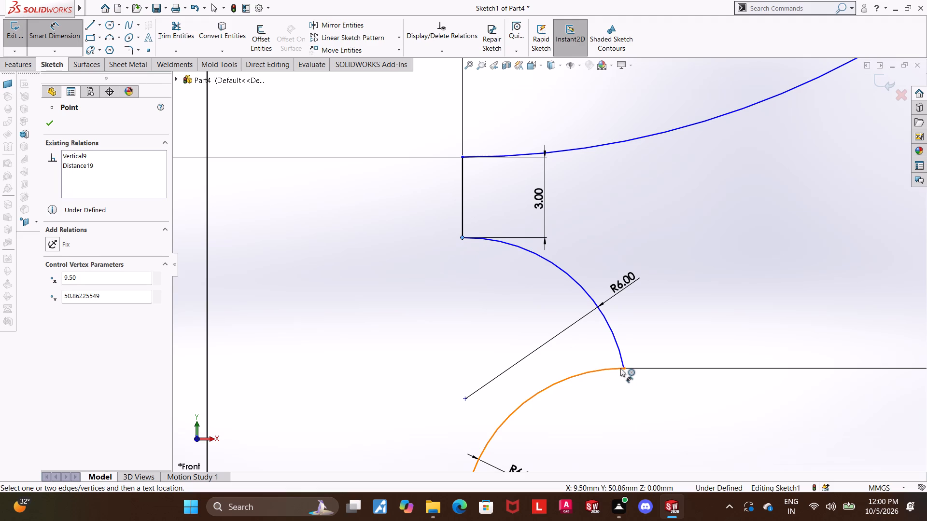
left_click(624, 369)
left_click(786, 292)
key("6")
key("Return")
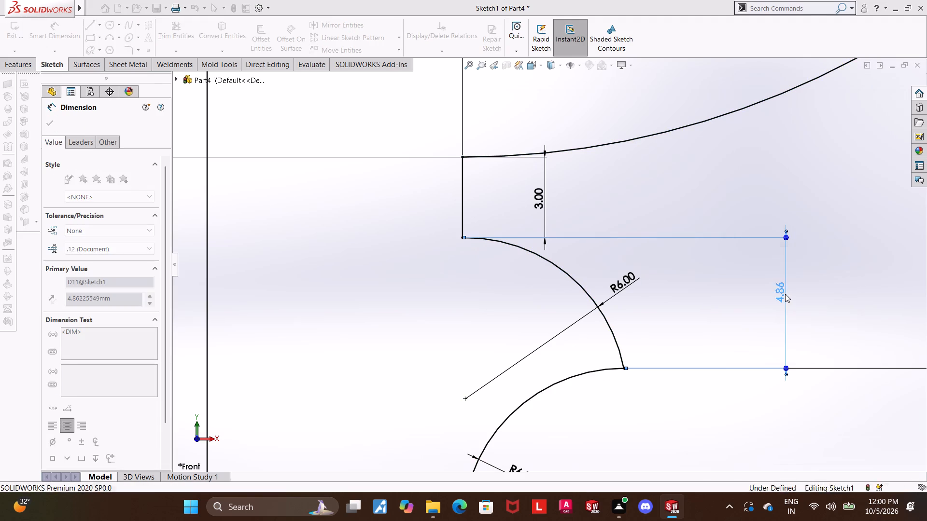
key("Escape")
key("Escape")
Examine the whole dimensioned half-profile, including the neck arcs, the upper bowl and the stepped base.
scroll(722, 381, "up", 5)
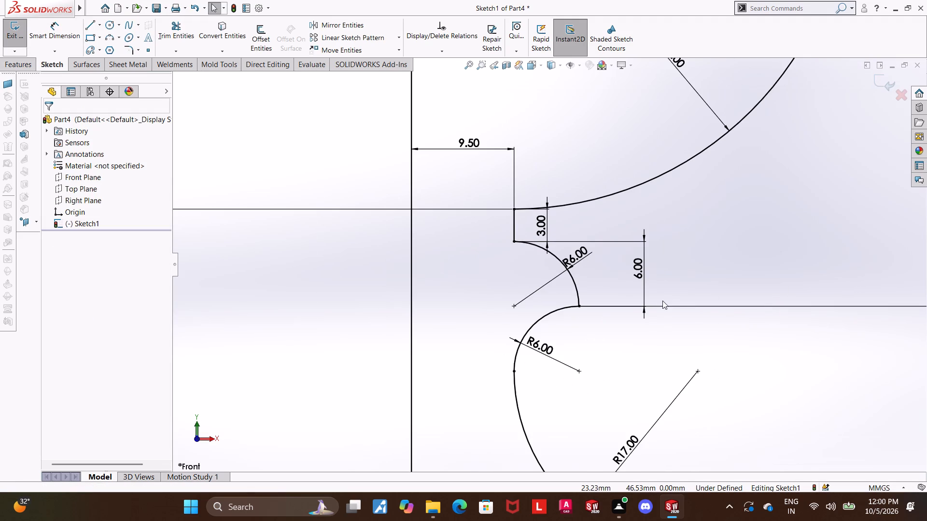
scroll(608, 290, "up", 3)
scroll(737, 306, "up", 3)
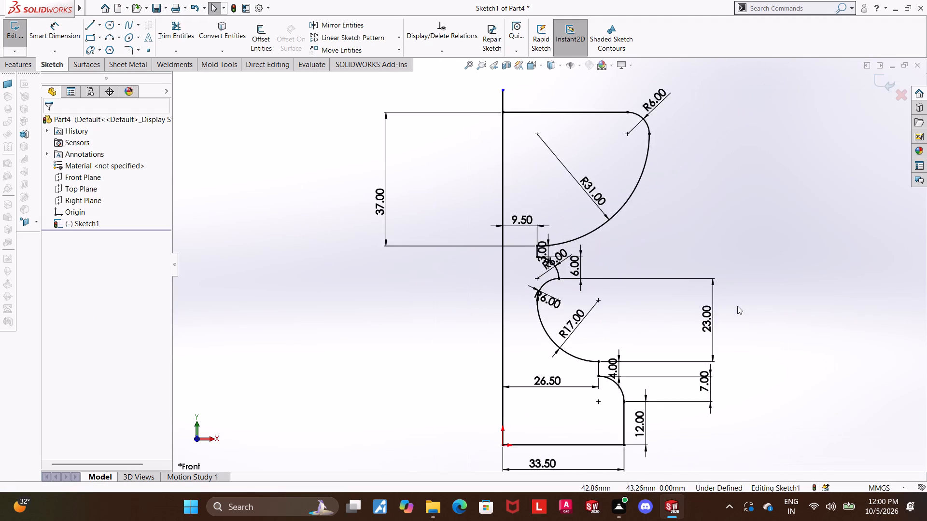
scroll(712, 314, "up", 2)
left_click(726, 339)
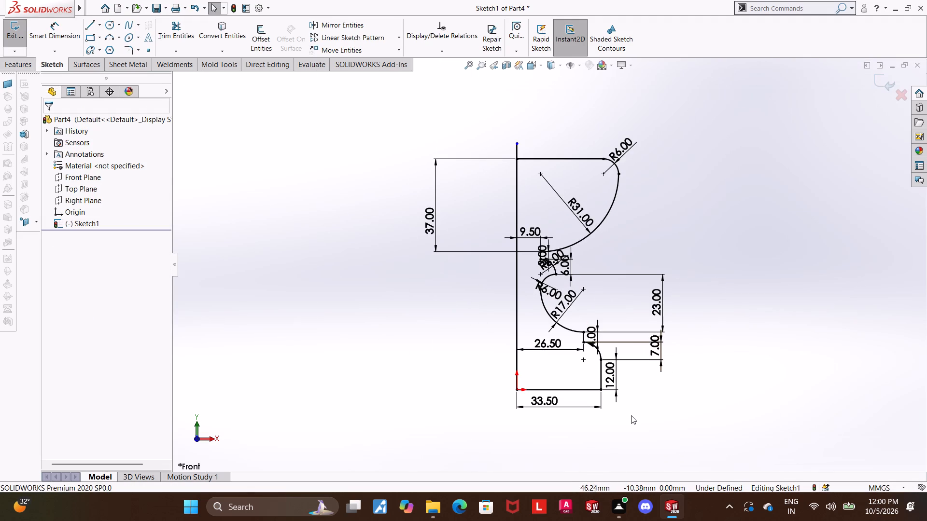
scroll(569, 414, "down", 2)
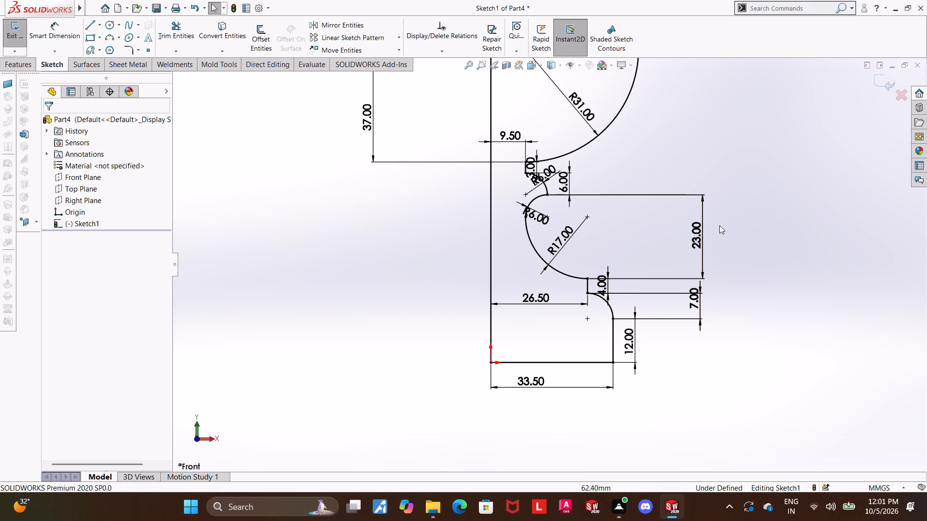
scroll(541, 186, "down", 3)
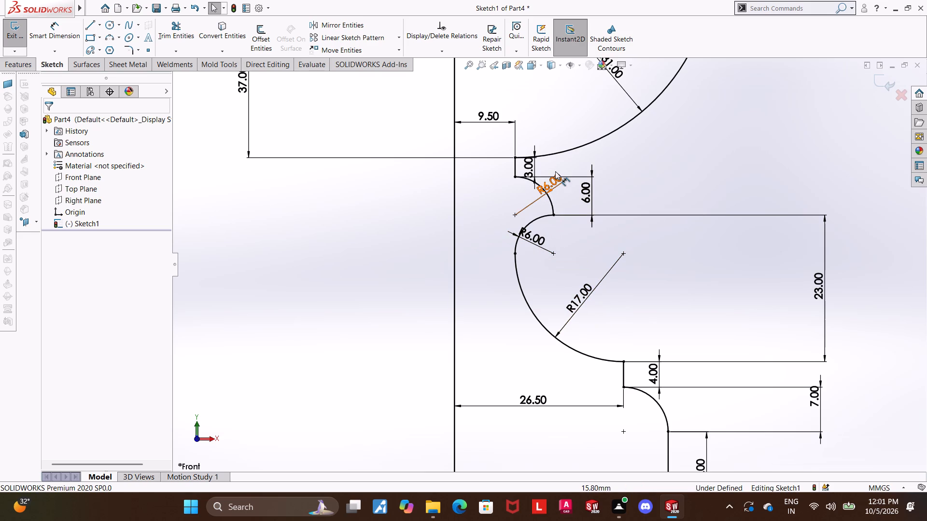
scroll(506, 119, "up", 1)
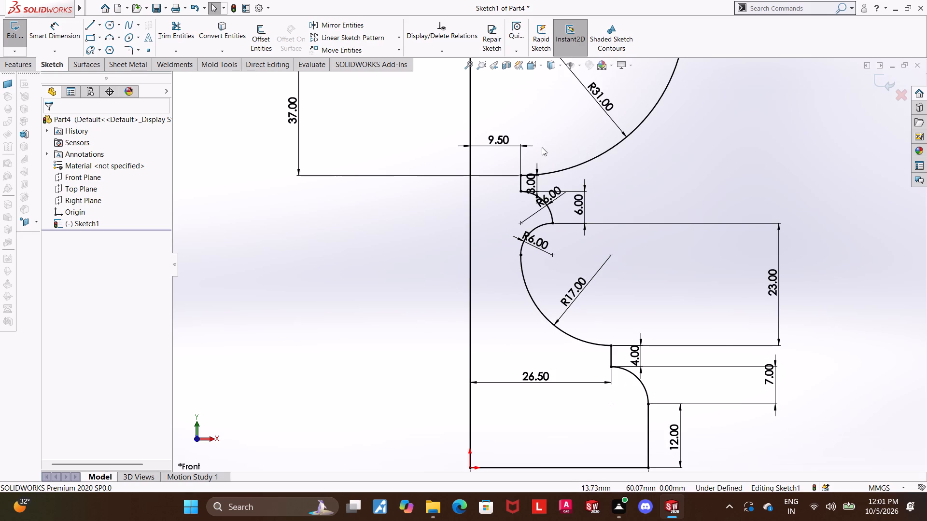
scroll(543, 147, "up", 1)
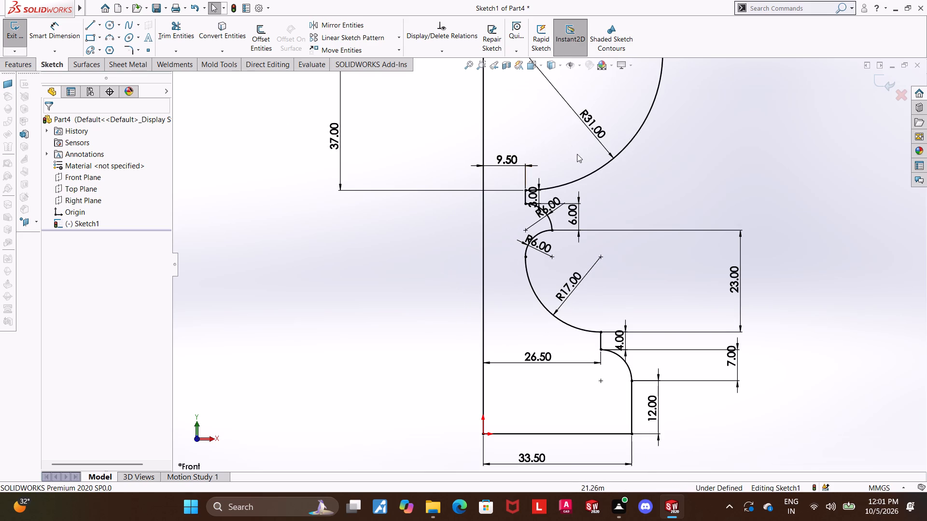
scroll(577, 154, "up", 2)
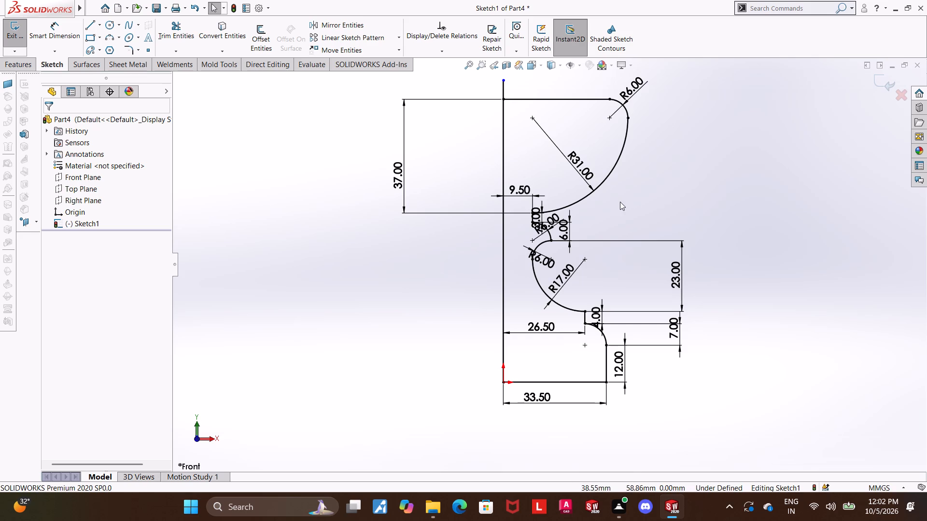
scroll(598, 210, "down", 1)
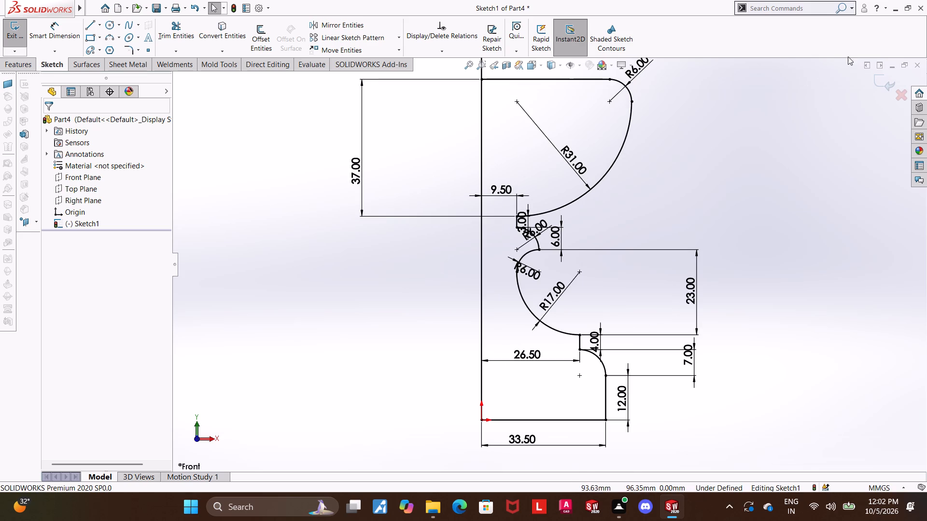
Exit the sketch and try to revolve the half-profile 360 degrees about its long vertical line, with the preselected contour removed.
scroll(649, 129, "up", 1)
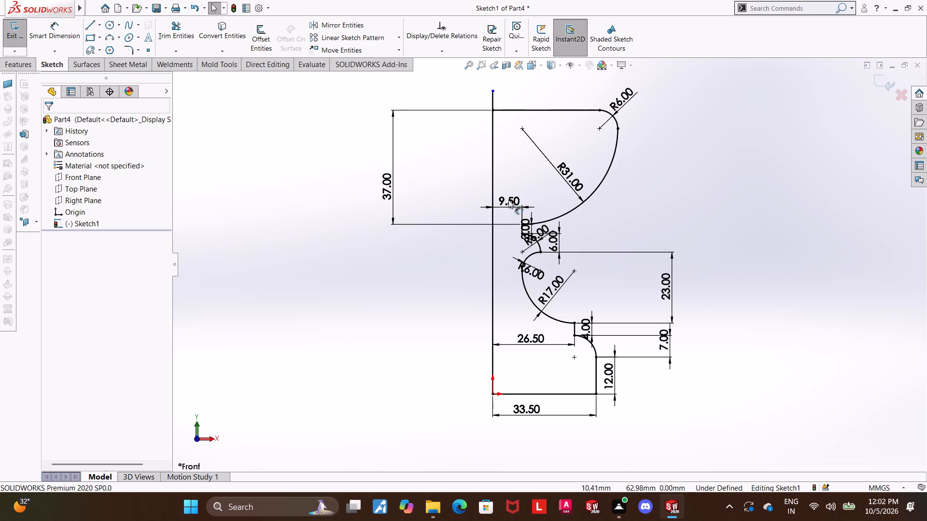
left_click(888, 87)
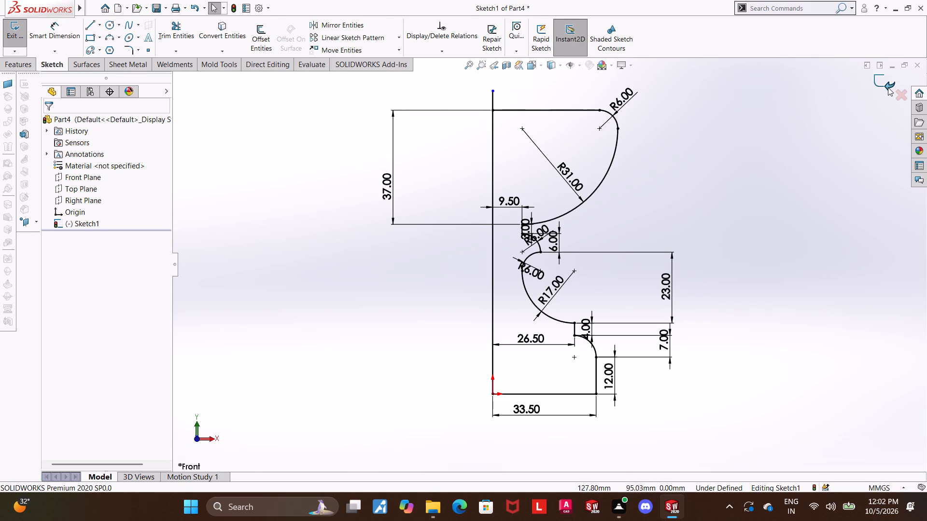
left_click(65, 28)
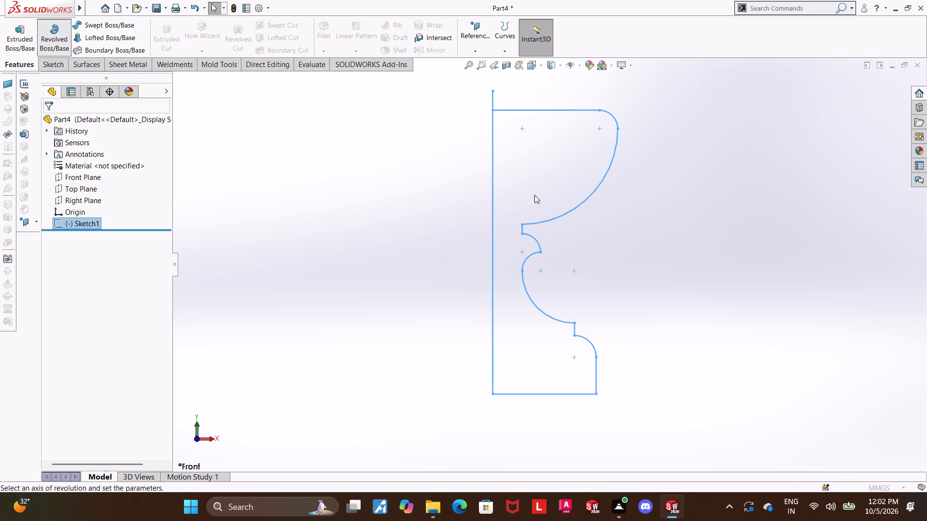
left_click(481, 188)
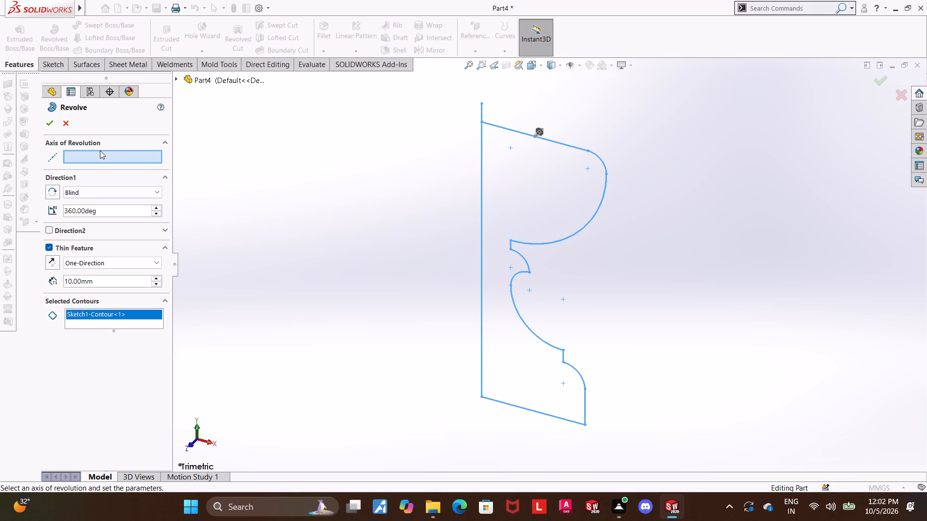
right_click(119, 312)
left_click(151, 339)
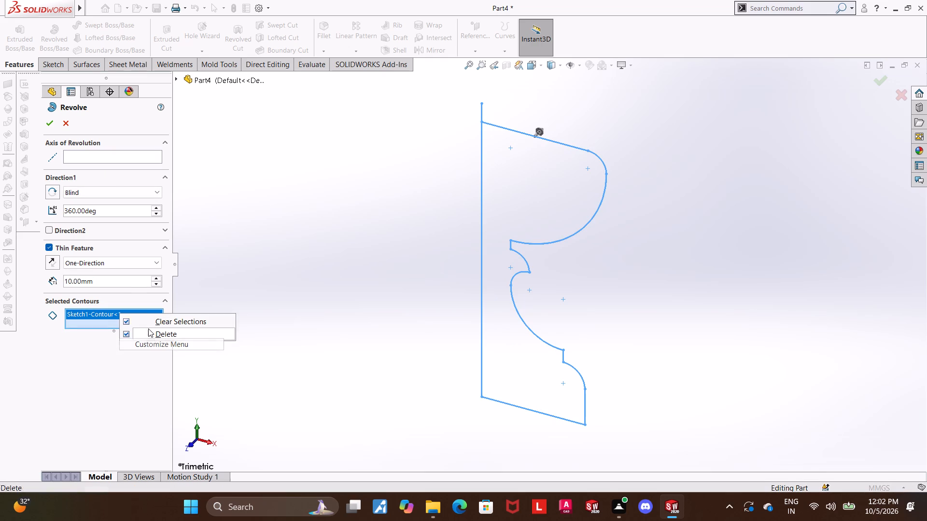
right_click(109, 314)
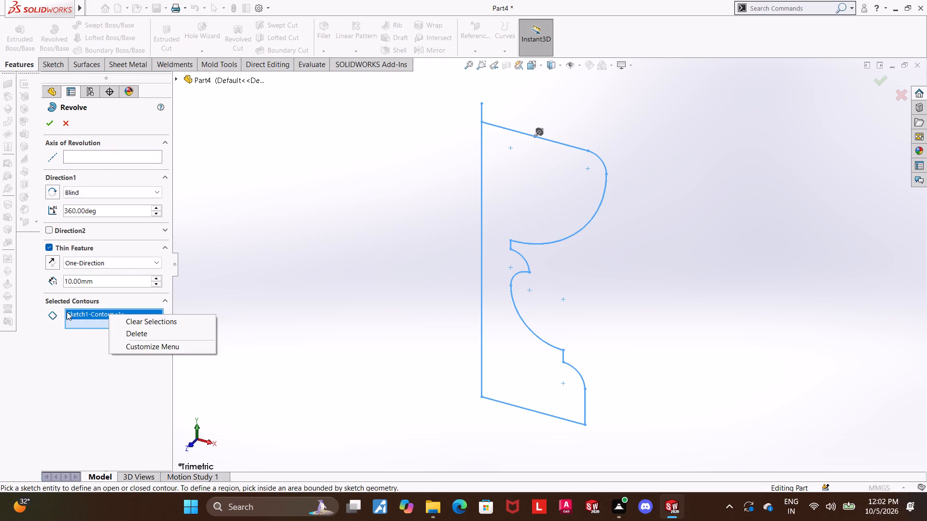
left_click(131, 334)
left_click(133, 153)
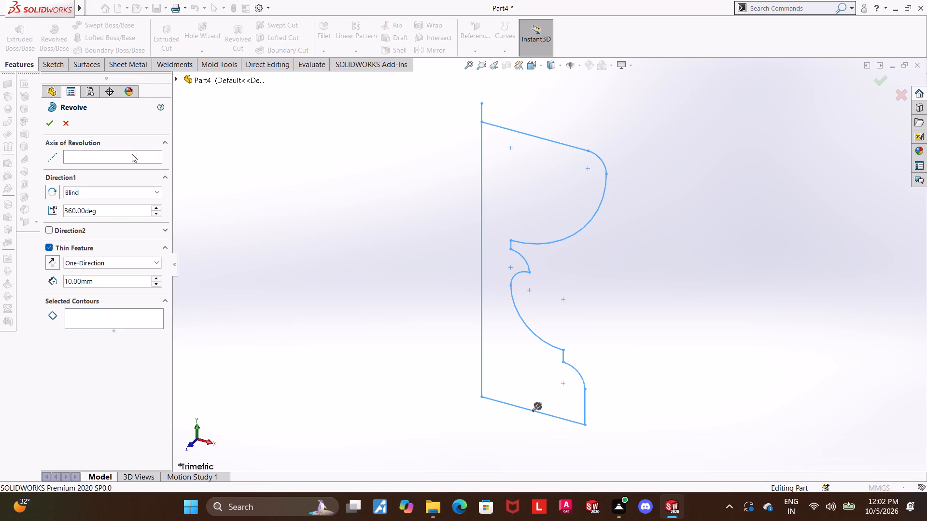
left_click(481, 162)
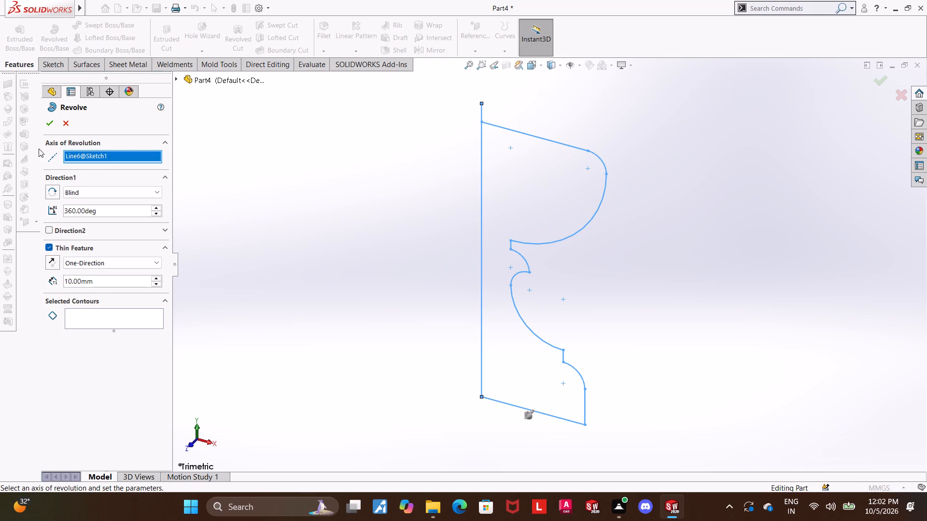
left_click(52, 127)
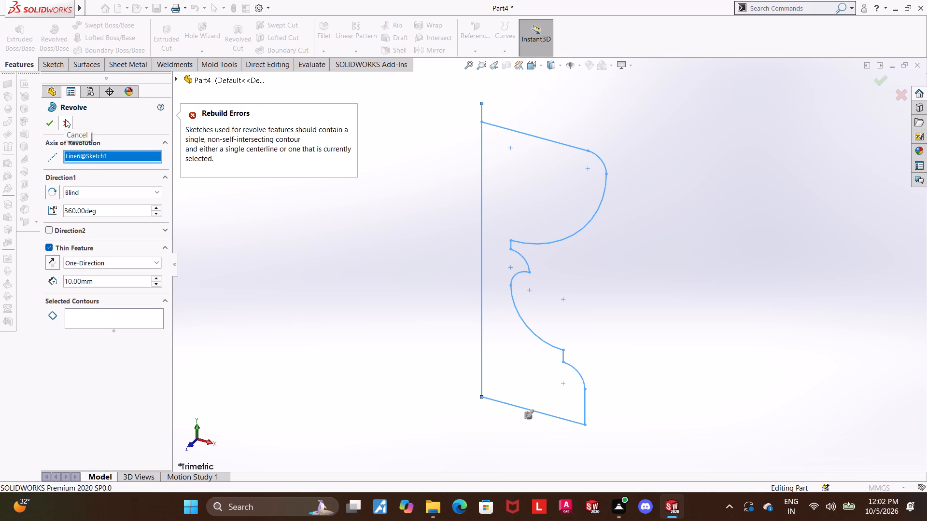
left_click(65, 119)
Reopen the half-profile sketch for editing and view it face-on.
left_click(90, 219)
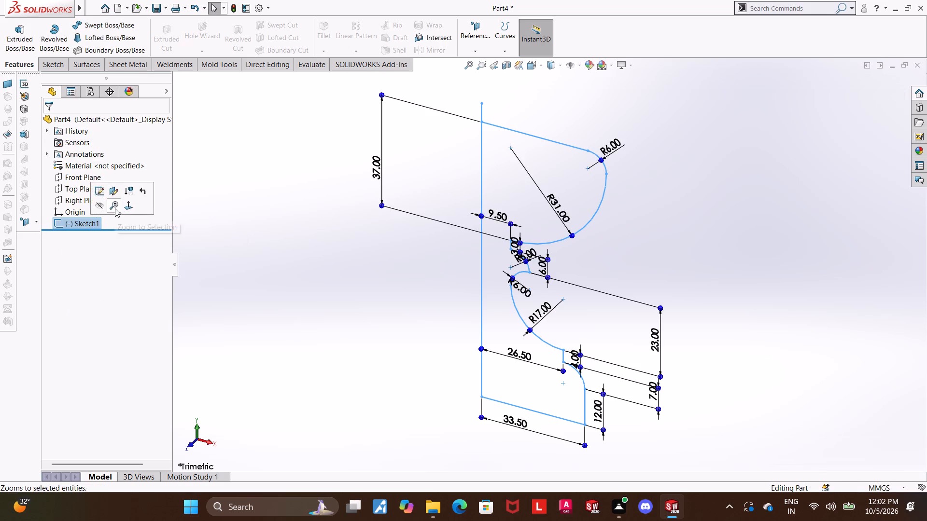
left_click(98, 189)
left_click(94, 220)
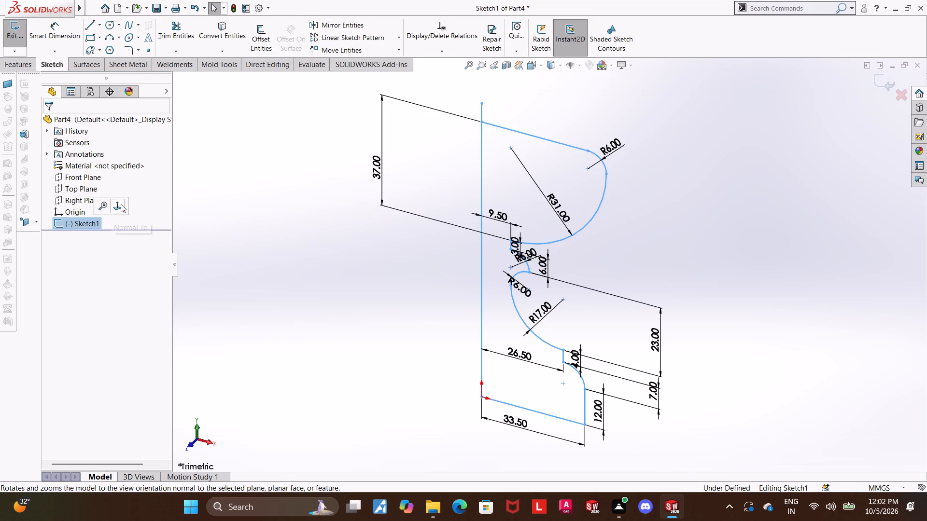
left_click(121, 204)
left_click(82, 222)
left_click(150, 219)
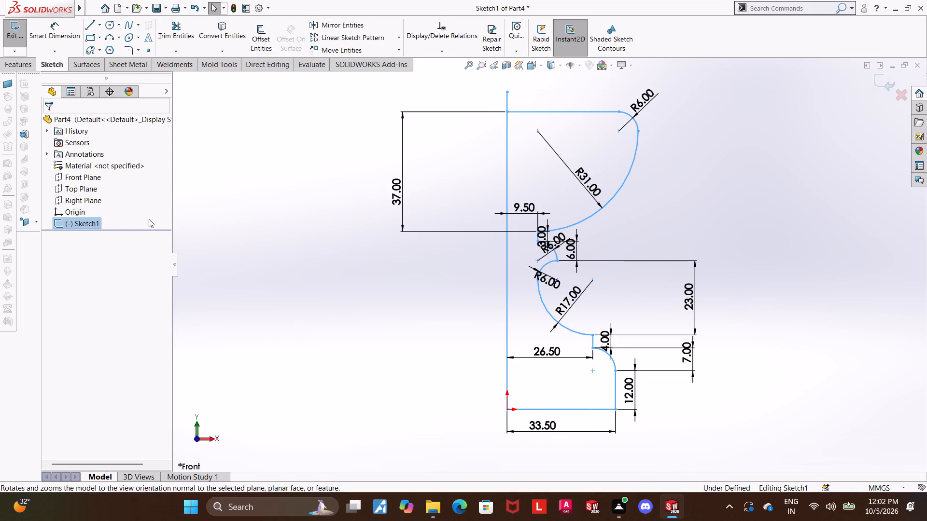
left_click(261, 221)
Examine the profile's joints for gaps around the upper bowl, the R6 corner, the 3 mm vertical line and the upper neck arc.
scroll(485, 287, "up", 2)
scroll(642, 297, "down", 2)
scroll(821, 339, "down", 3)
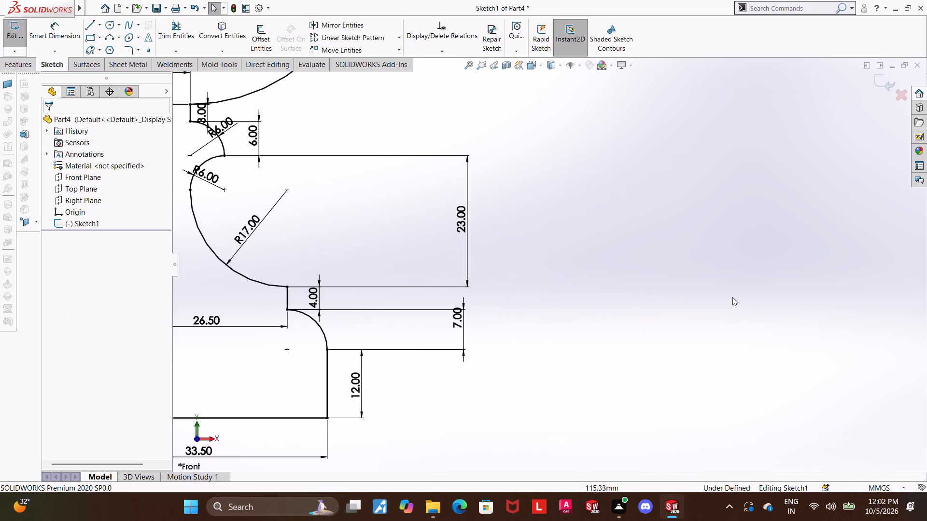
scroll(571, 207, "up", 3)
scroll(296, 211, "down", 4)
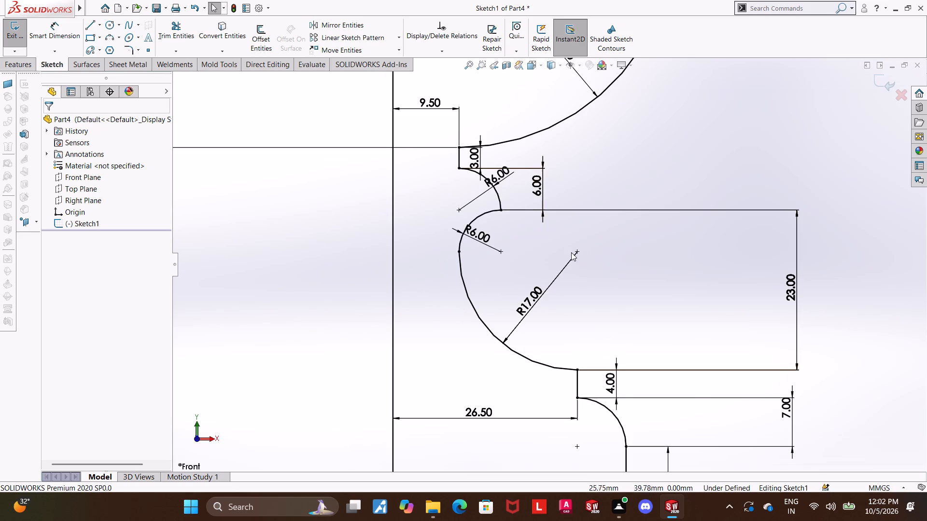
scroll(546, 240, "down", 2)
left_click(509, 229)
scroll(435, 115, "up", 4)
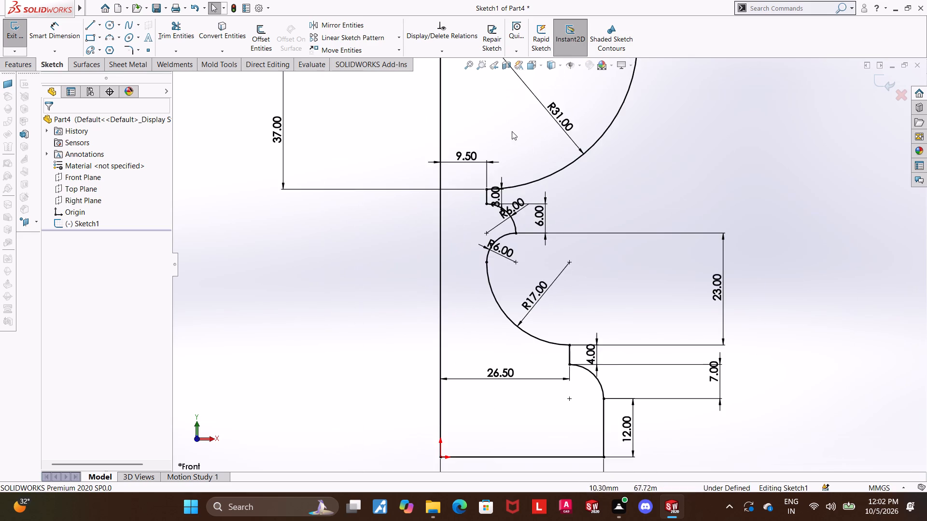
scroll(540, 147, "up", 4)
scroll(586, 154, "down", 5)
key("Escape")
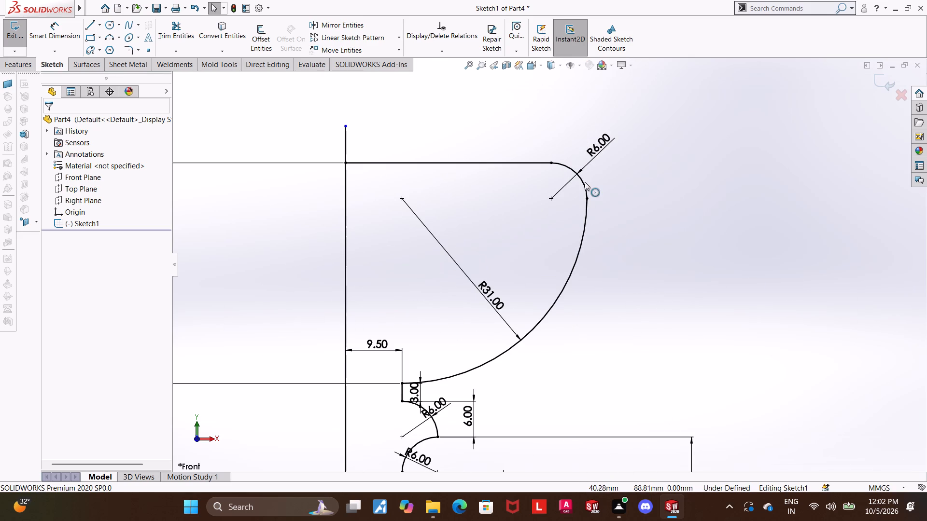
left_click(585, 182)
left_click(795, 245)
scroll(548, 174, "down", 6)
scroll(609, 207, "up", 12)
scroll(468, 399, "down", 7)
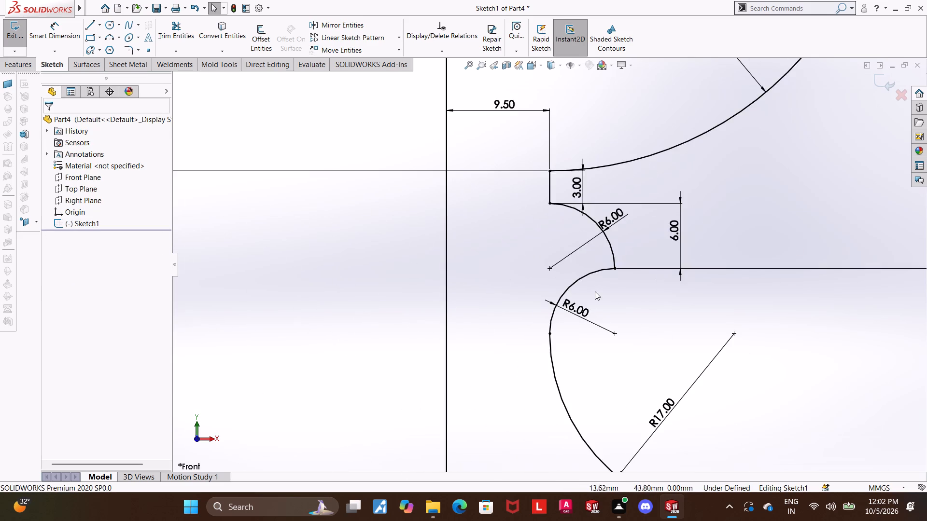
scroll(599, 266, "down", 13)
scroll(570, 238, "up", 13)
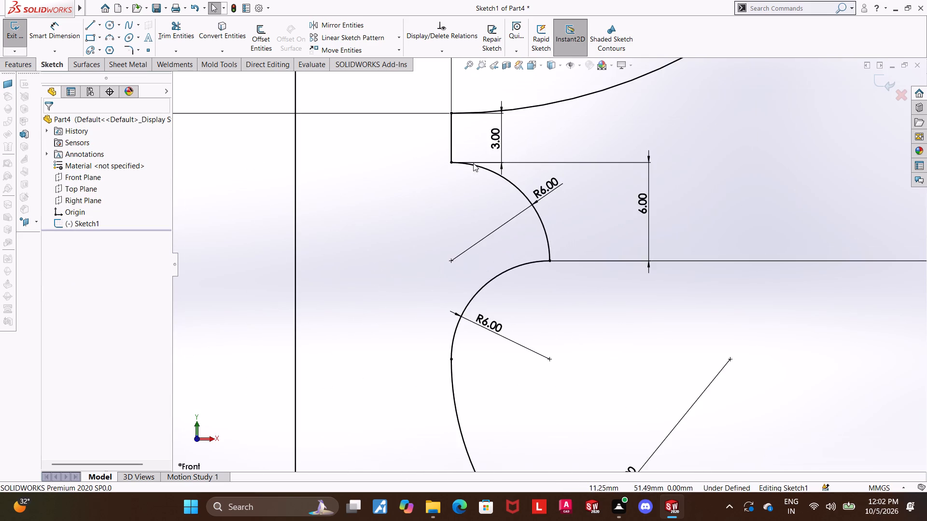
scroll(463, 152, "down", 14)
scroll(464, 244, "up", 12)
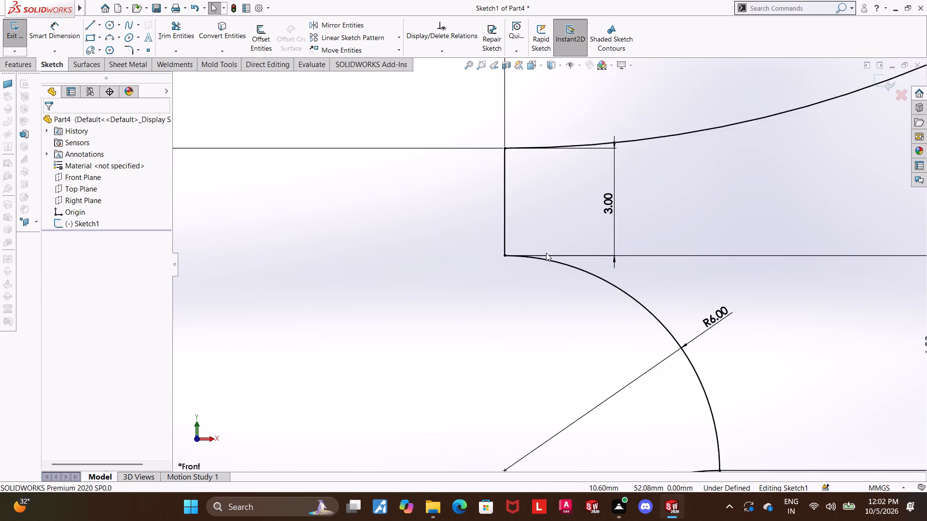
scroll(549, 251, "up", 5)
key("Escape")
scroll(561, 208, "down", 13)
key("Escape")
scroll(393, 263, "down", 7)
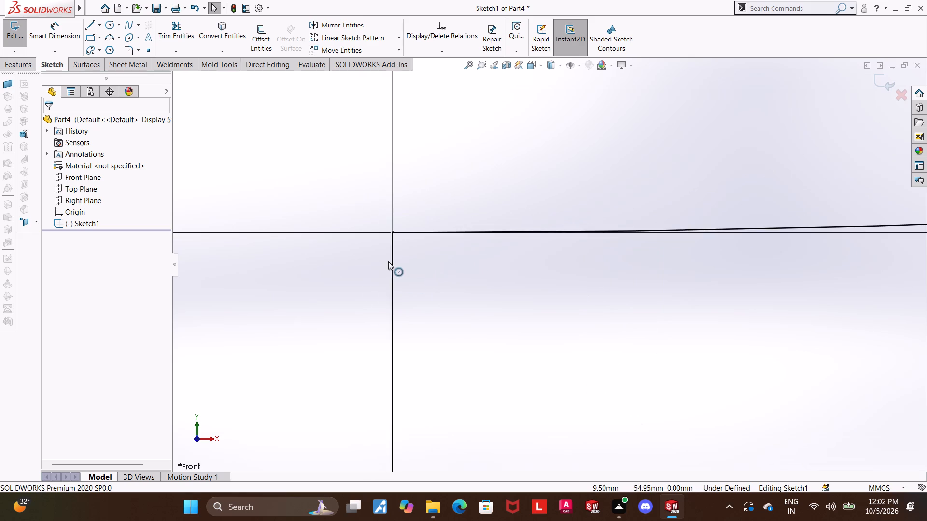
Examine the joint between the two R6 neck arcs and both ends of the 4 mm vertical line for gaps.
scroll(415, 251, "up", 20)
scroll(415, 251, "up", 12)
scroll(619, 382, "up", 6)
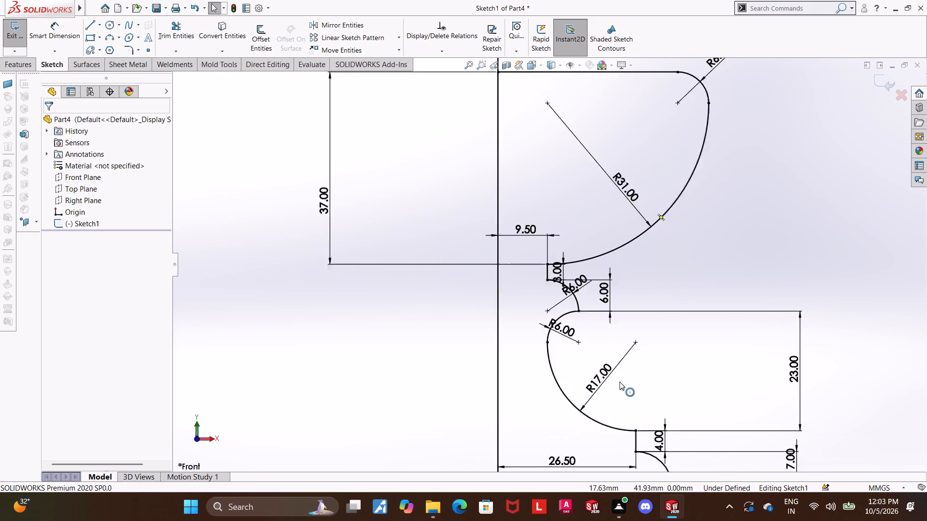
scroll(576, 346, "down", 14)
scroll(576, 148, "down", 7)
scroll(606, 194, "down", 6)
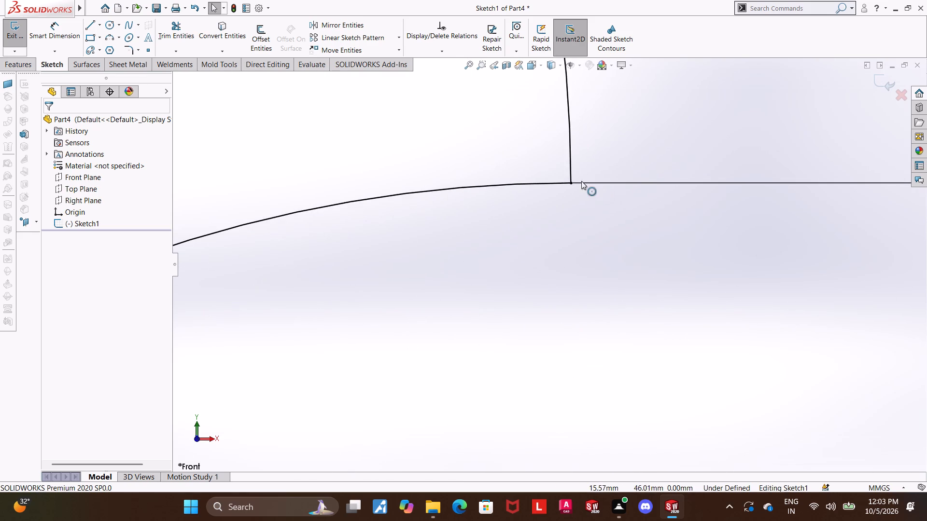
scroll(581, 181, "up", 20)
scroll(581, 181, "up", 5)
scroll(570, 327, "down", 6)
scroll(629, 396, "down", 8)
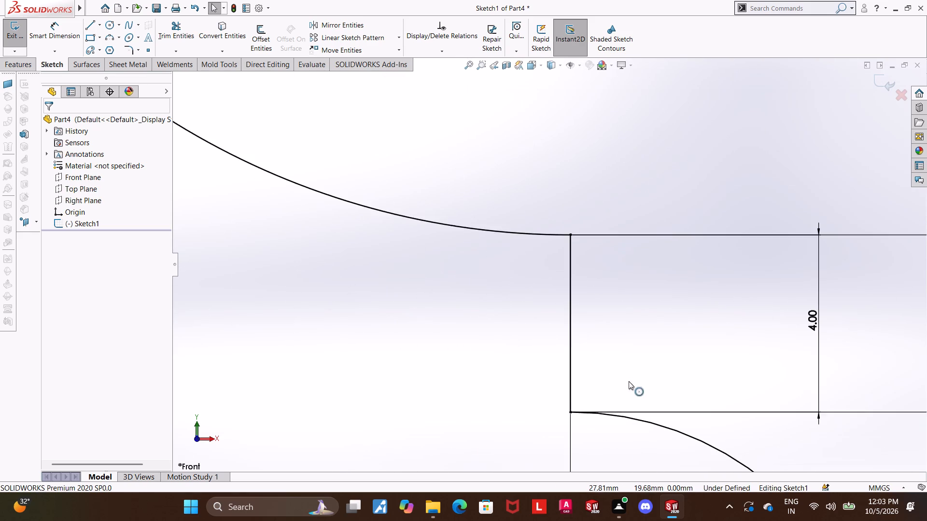
scroll(629, 381, "down", 6)
scroll(618, 366, "up", 20)
scroll(542, 204, "up", 5)
scroll(508, 182, "down", 5)
key("Escape")
Check the existing relations between the lower R6 neck arc and the R17 arc.
left_click(472, 224)
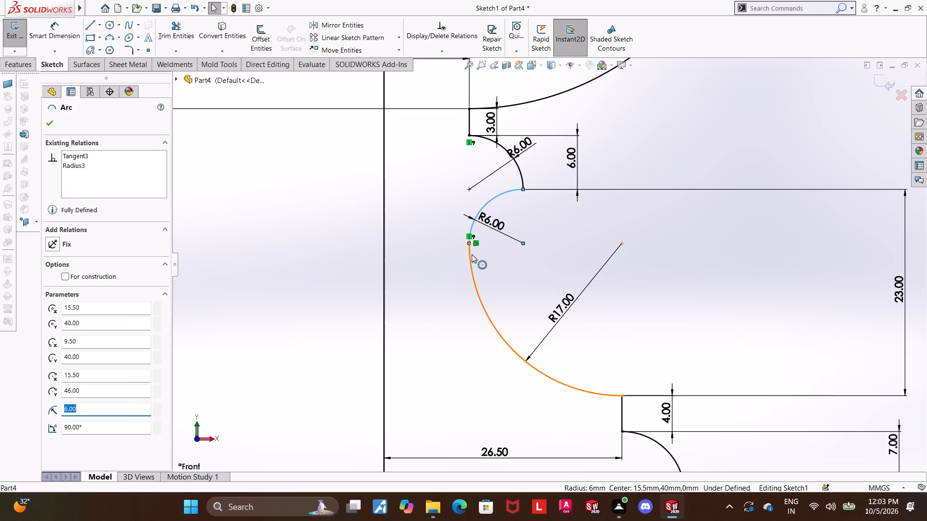
left_click(470, 256, "ctrl")
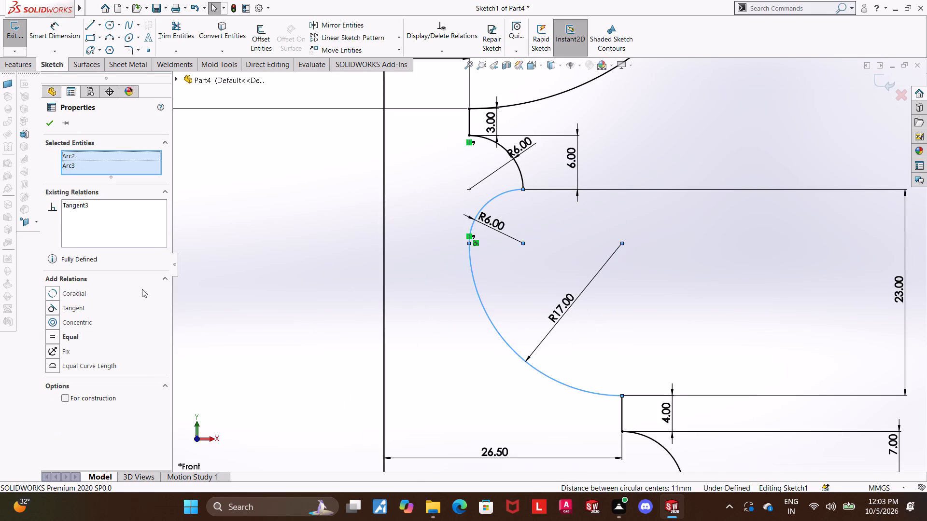
key("Escape")
key("Escape")
key("Escape")
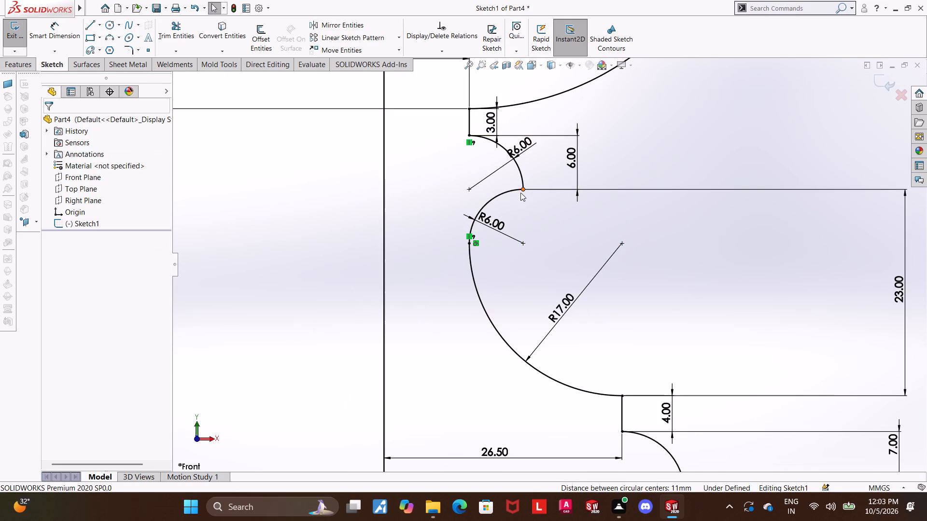
Check the existing relations between the base's shoulder arc and the 12 mm vertical line.
scroll(569, 295, "up", 5)
scroll(590, 320, "down", 6)
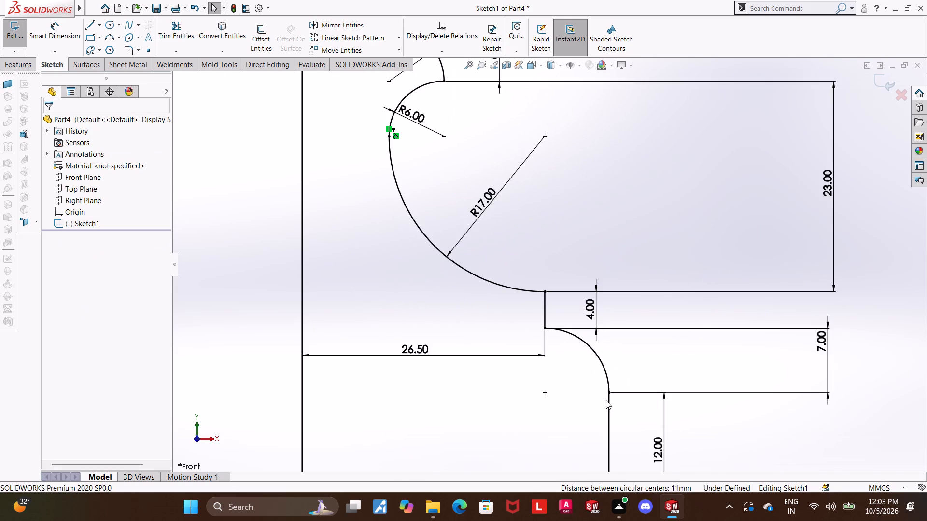
left_click(608, 406)
left_click(604, 367, "ctrl")
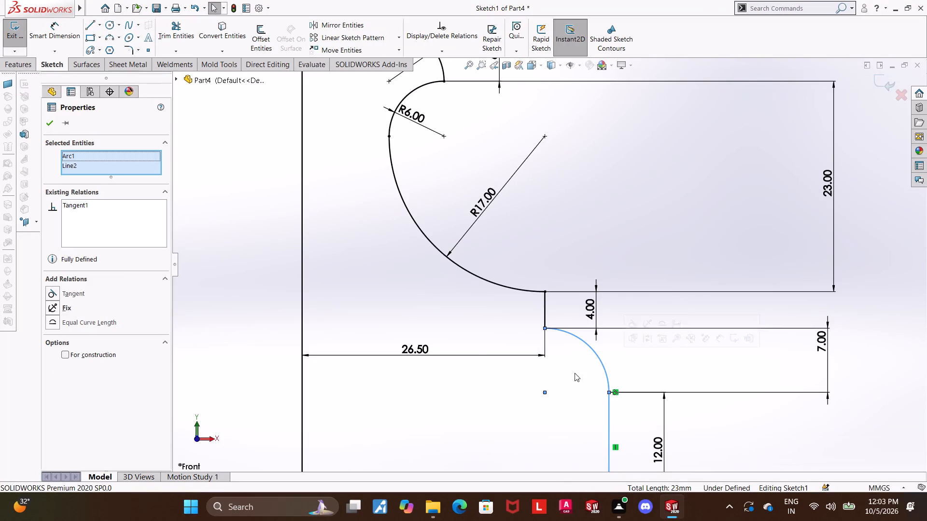
key("Escape")
key("Escape")
scroll(572, 372, "up", 6)
key("Escape")
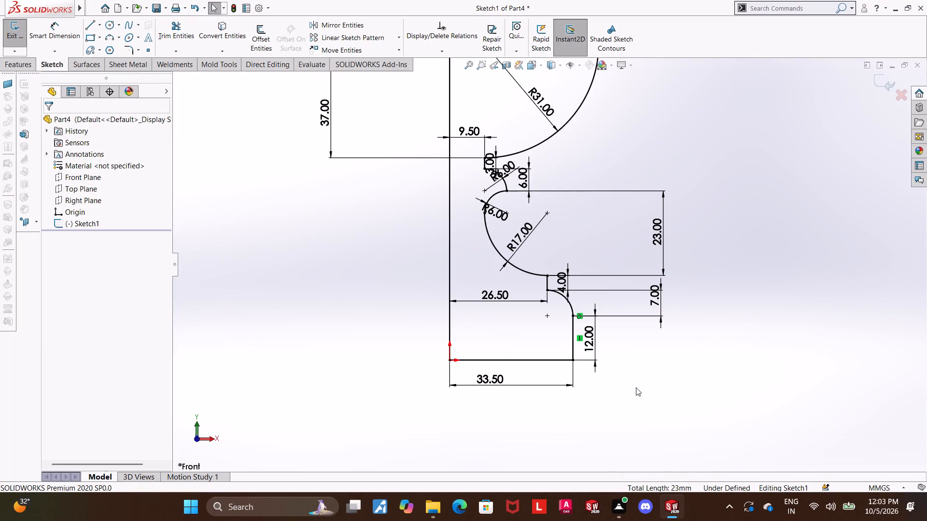
Inspect how the 4 mm vertical line joins the R17 arc and the base's shoulder arc, checking its lower endpoint.
scroll(581, 335, "up", 2)
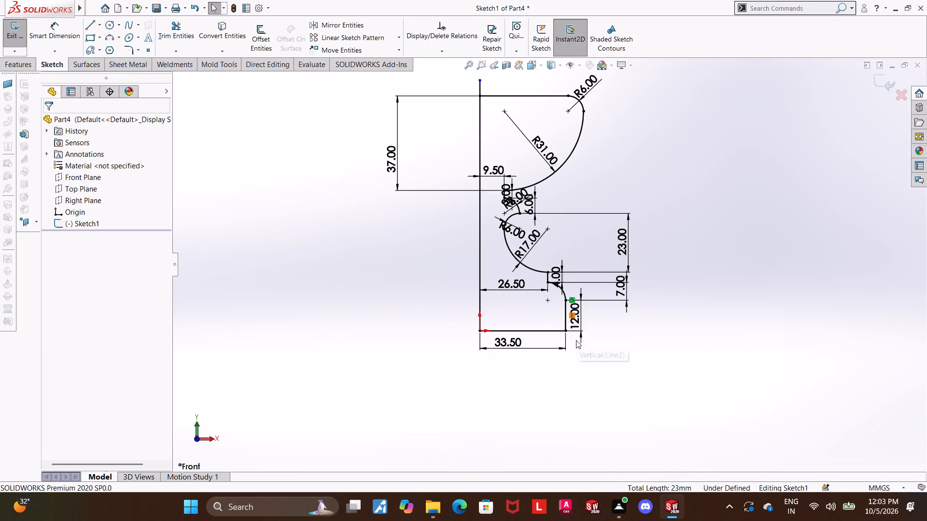
scroll(549, 281, "down", 12)
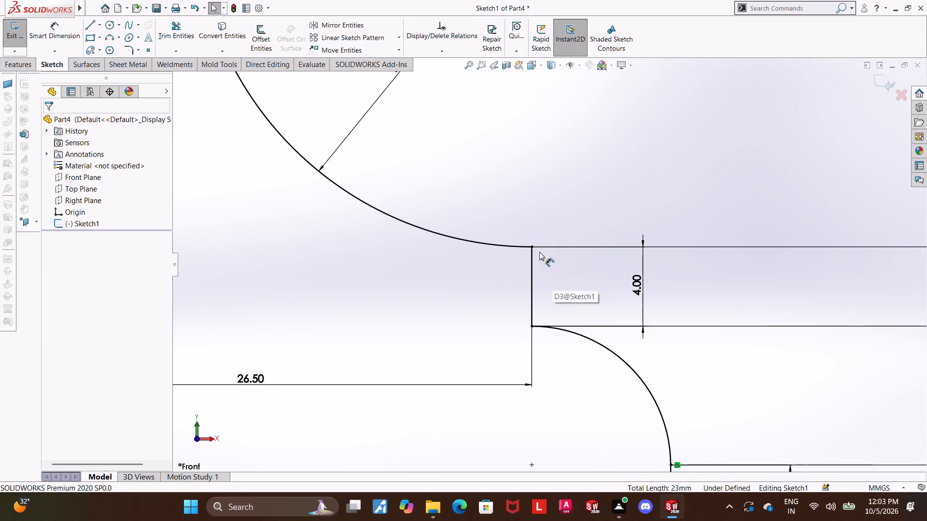
scroll(533, 244, "down", 6)
scroll(580, 302, "up", 6)
key("Escape")
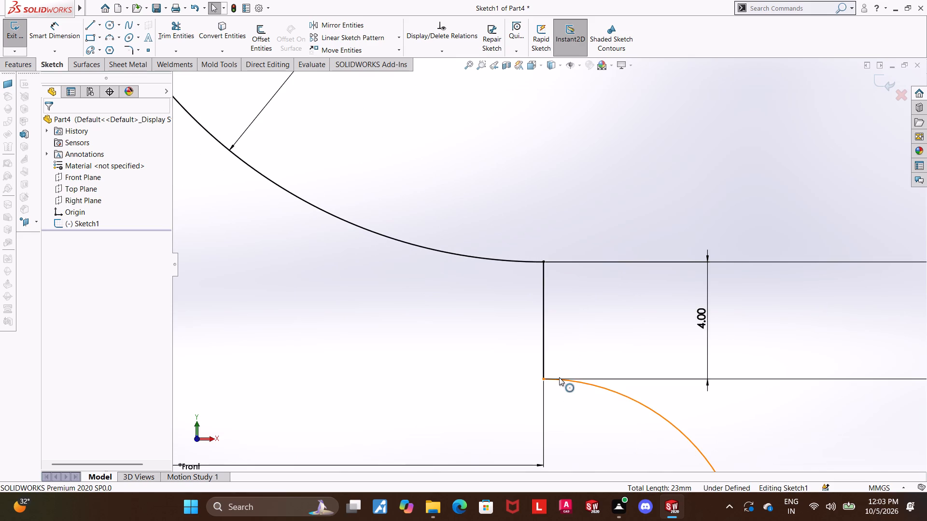
left_click(559, 377)
left_click(558, 404)
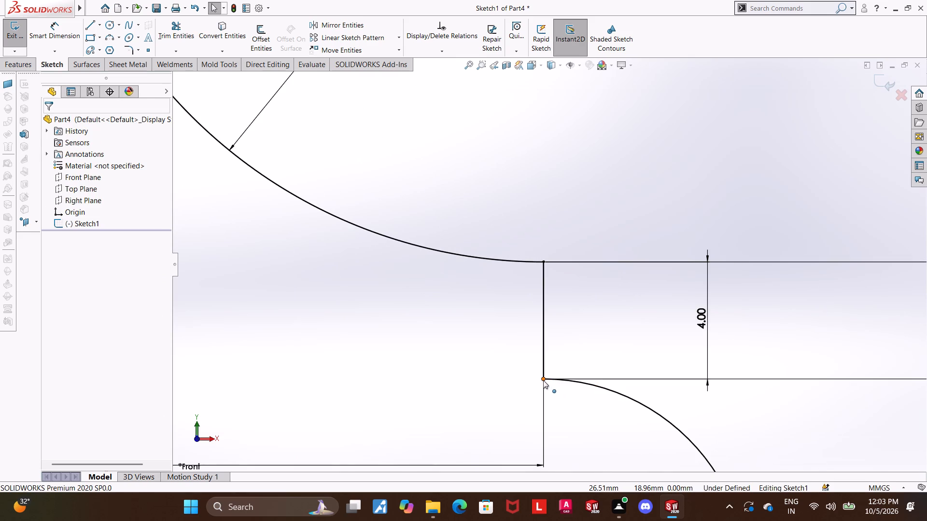
left_click(543, 380)
left_click(543, 367, "ctrl")
key("Escape")
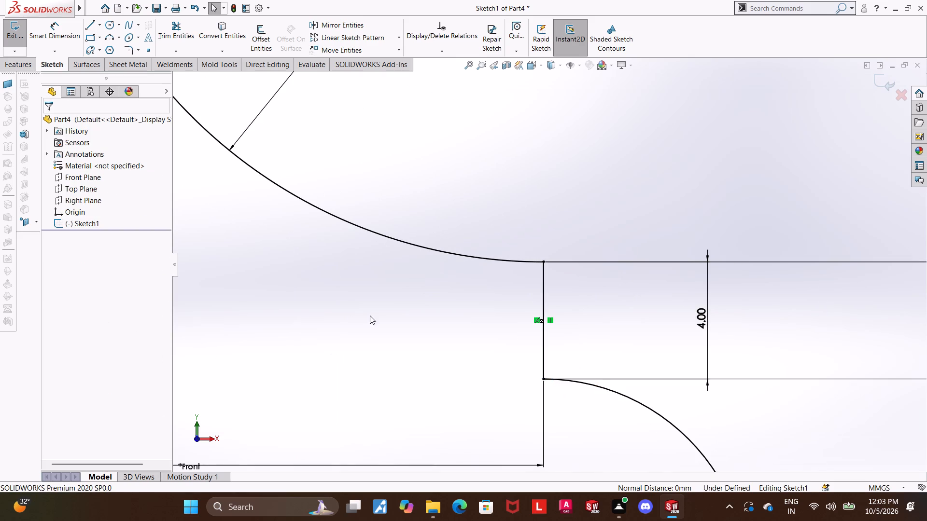
Inspect how the 3 mm vertical neck line joins the upper R6 arc at its lower endpoint.
key("Escape")
scroll(439, 331, "up", 12)
key("Escape")
scroll(503, 129, "down", 9)
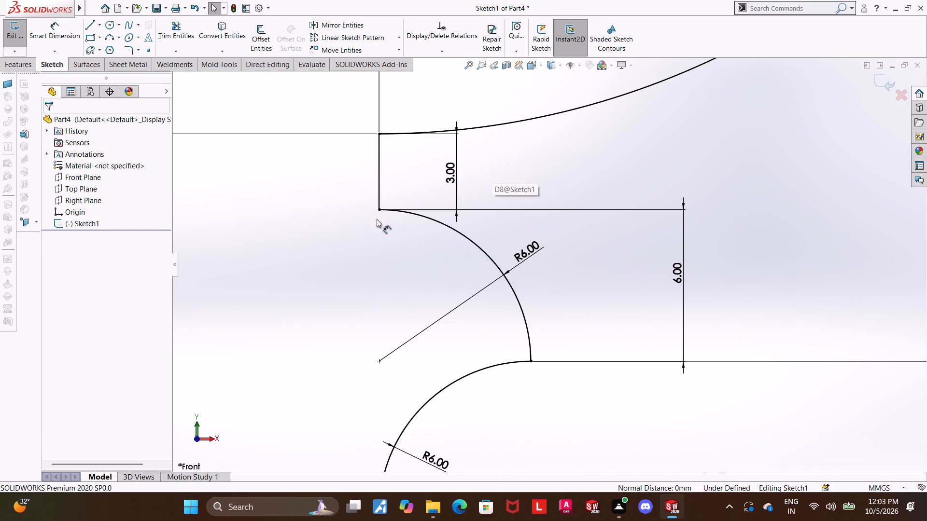
left_click(383, 210)
left_click(388, 243)
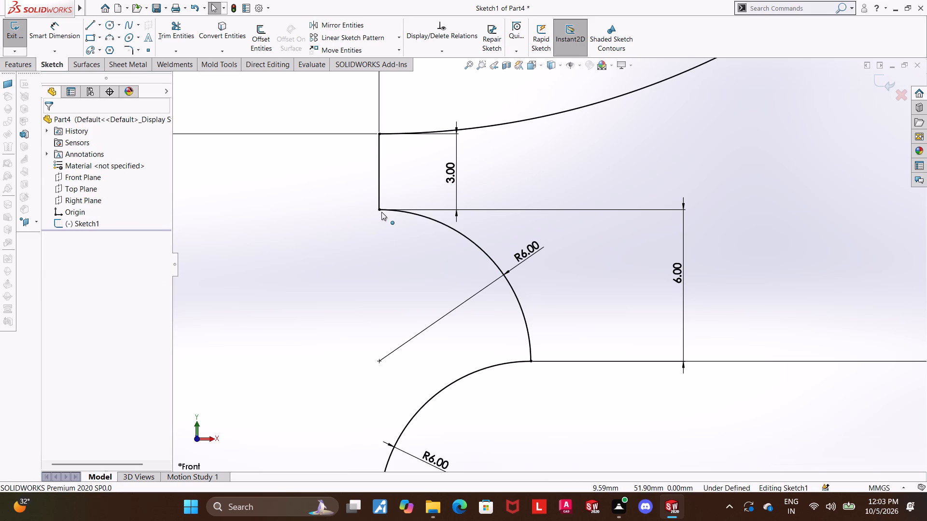
left_click(381, 212)
left_click(377, 191, "ctrl")
key("Escape")
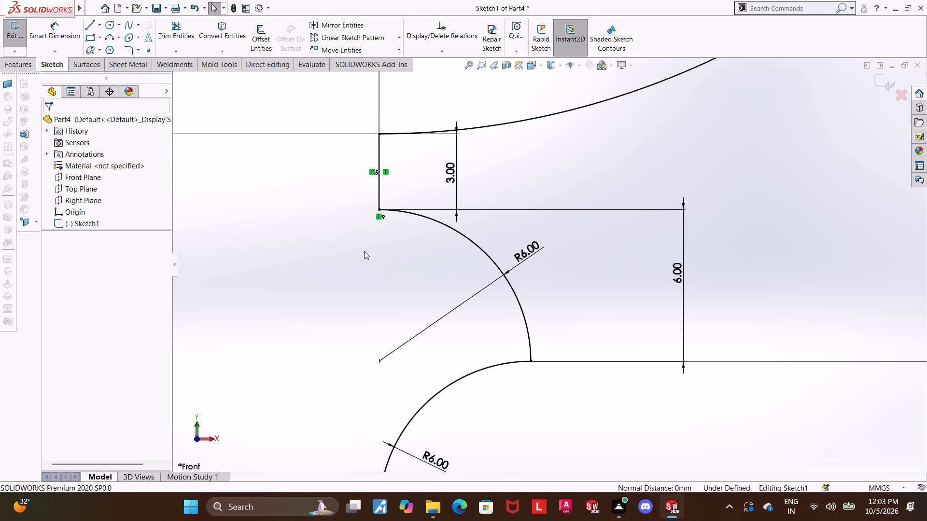
key("Escape")
key("Escape")
Check the relations between the 3 mm vertical neck line and its upper endpoint at the R31 bowl arc.
left_click(380, 133)
left_click(379, 143, "ctrl")
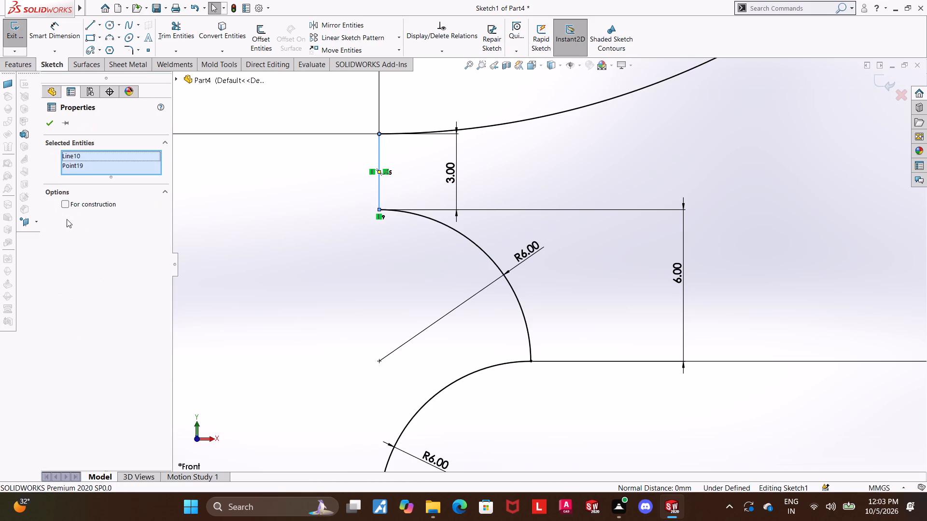
key("Escape")
key("Escape")
key("Escape")
scroll(392, 194, "up", 12)
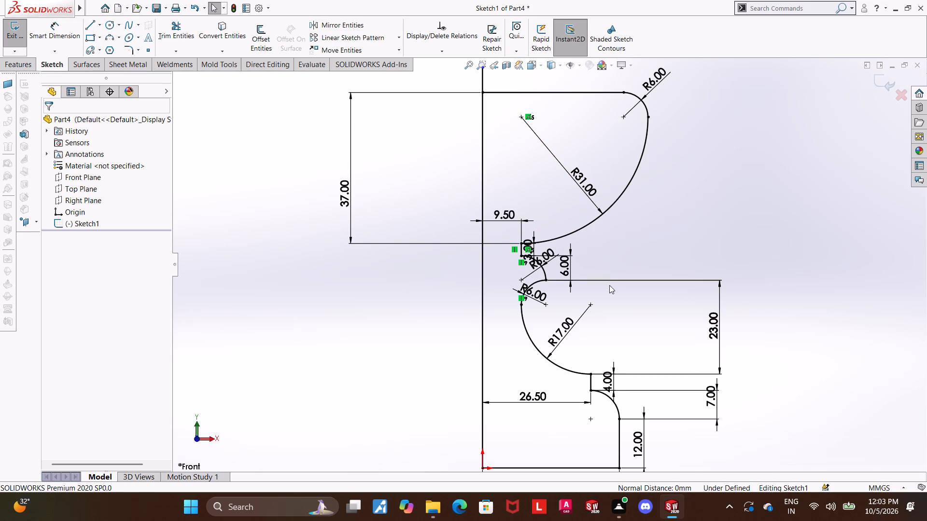
Examine the profile's joints from the two R6 neck arcs to the base shoulder for gaps or overlaps.
scroll(614, 307, "down", 1)
scroll(544, 297, "down", 1)
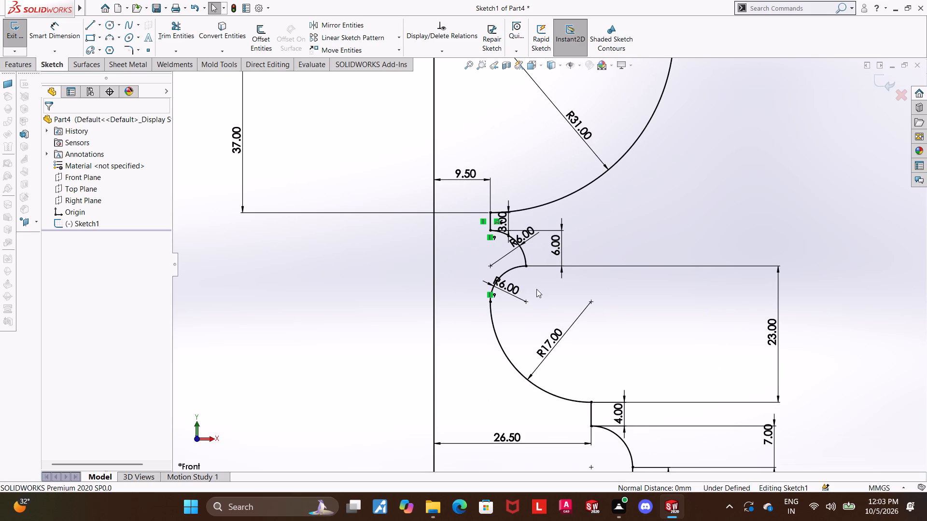
scroll(480, 274, "down", 2)
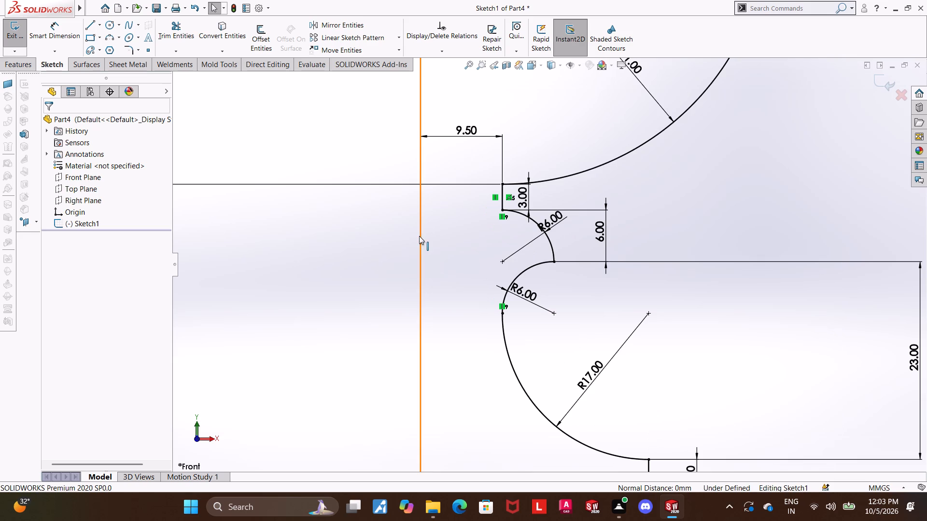
scroll(620, 260, "down", 5)
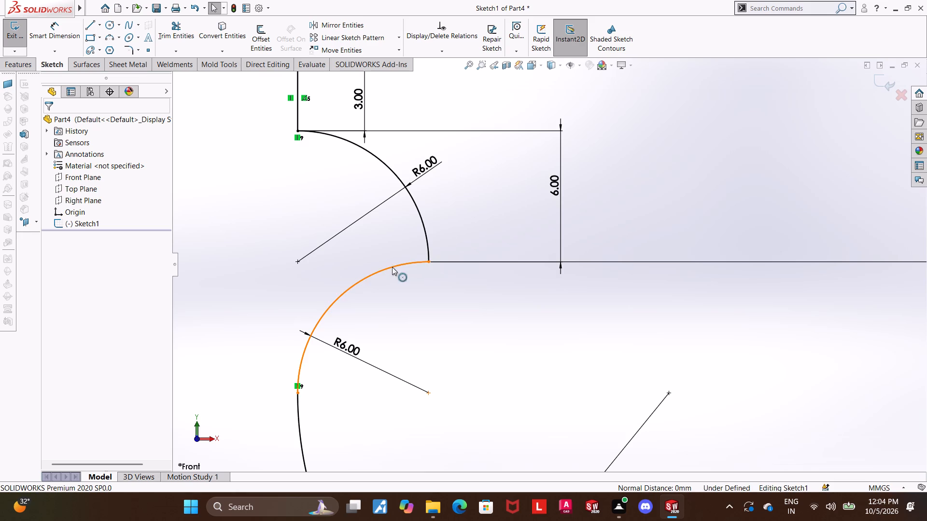
scroll(462, 206, "up", 12)
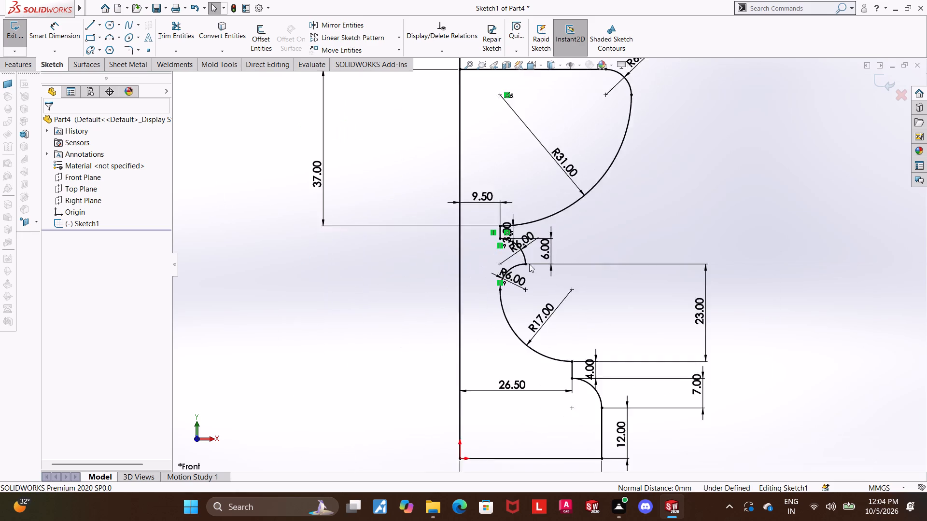
scroll(529, 264, "up", 3)
scroll(548, 342, "down", 9)
key("Escape")
key("Escape")
key("Escape")
scroll(534, 259, "up", 3)
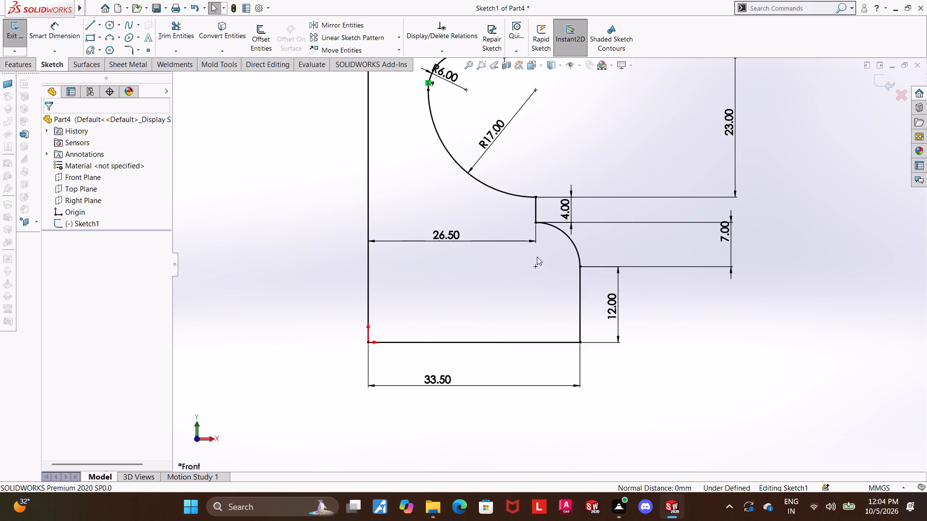
scroll(533, 199, "up", 6)
scroll(541, 239, "down", 6)
scroll(553, 276, "down", 2)
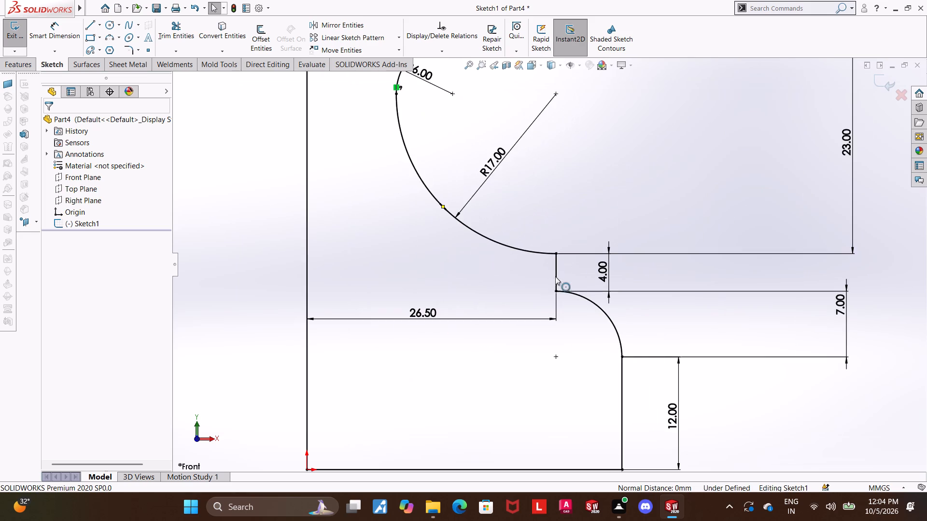
scroll(523, 260, "up", 2)
scroll(524, 204, "up", 3)
scroll(523, 164, "down", 6)
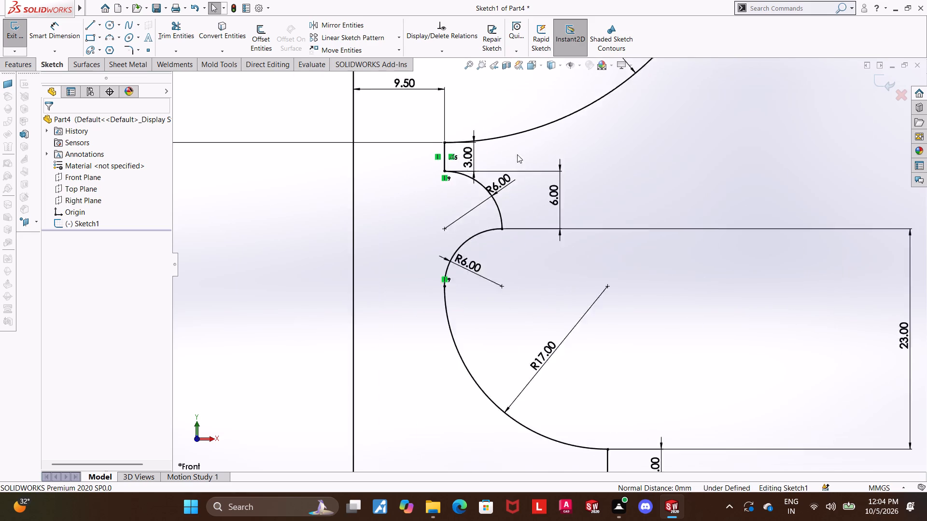
scroll(517, 154, "down", 1)
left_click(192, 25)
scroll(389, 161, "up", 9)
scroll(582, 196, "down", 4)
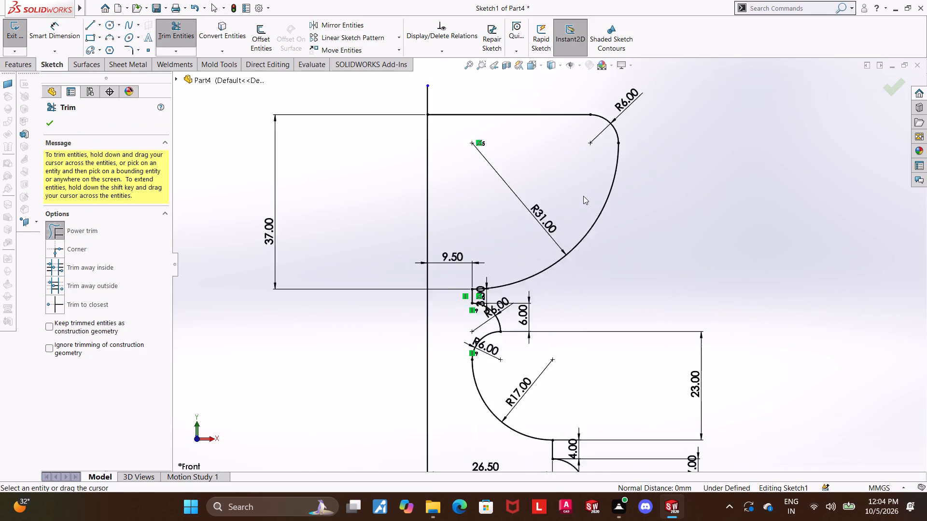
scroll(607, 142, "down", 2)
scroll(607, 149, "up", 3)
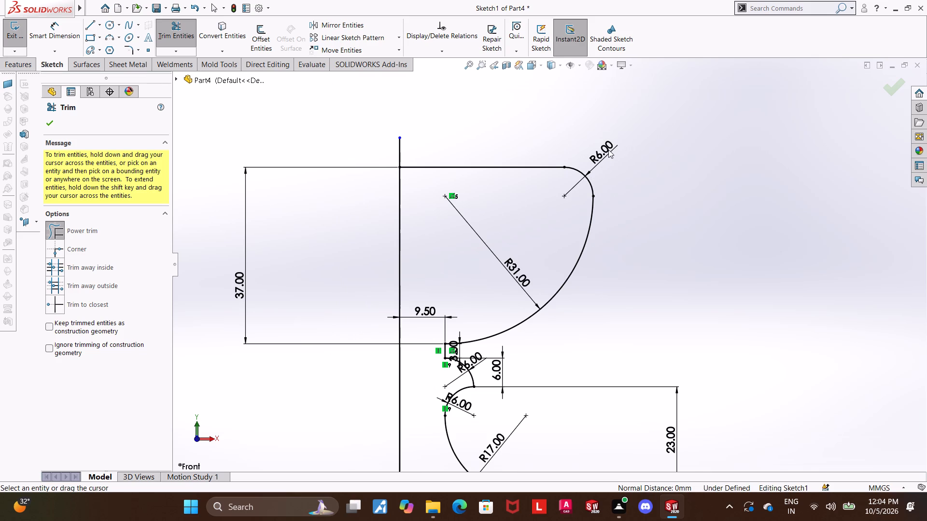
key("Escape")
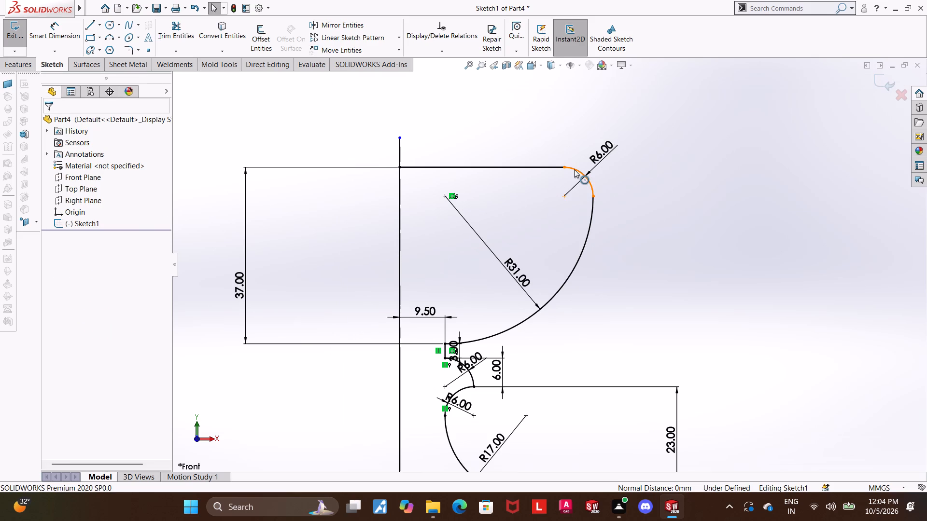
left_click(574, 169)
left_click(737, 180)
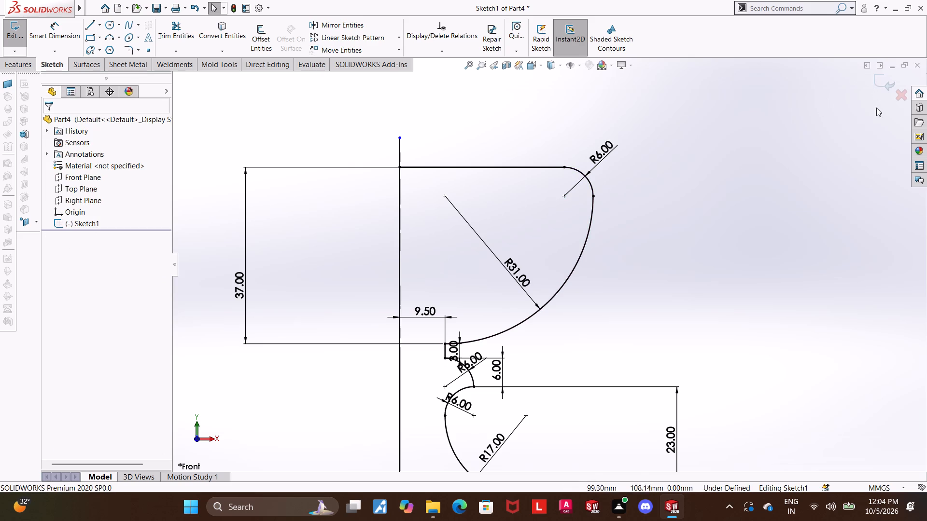
Trim the excess of the vertical axis line above the bowl's top edge and exit the sketch.
scroll(867, 181, "up", 5)
scroll(653, 347, "up", 2)
scroll(625, 339, "down", 4)
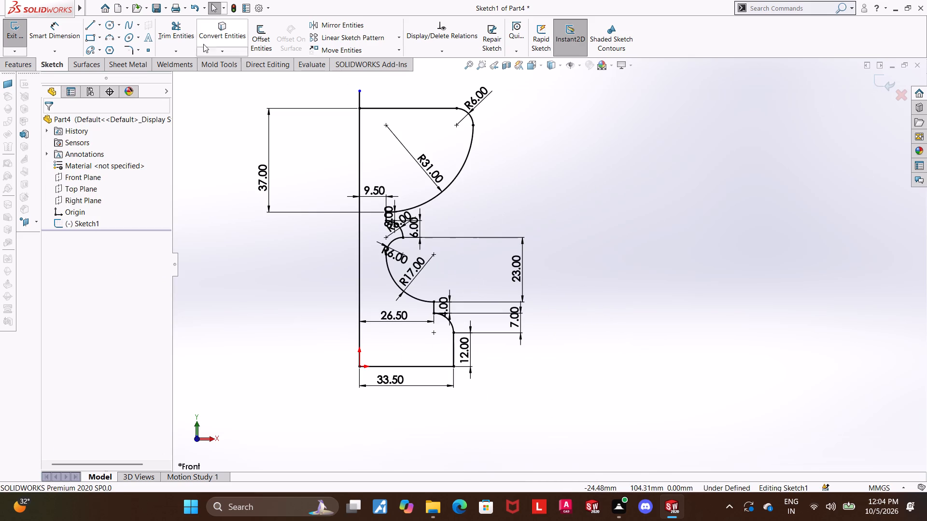
left_click(181, 35)
scroll(325, 96, "down", 3)
left_click_drag(433, 129, 392, 133)
scroll(442, 137, "up", 6)
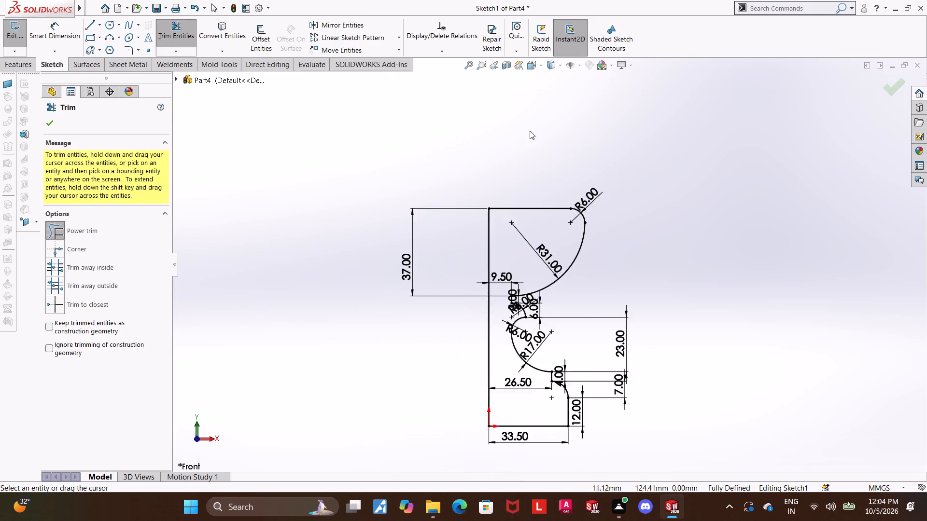
scroll(530, 131, "up", 6)
key("Escape")
left_click(884, 77)
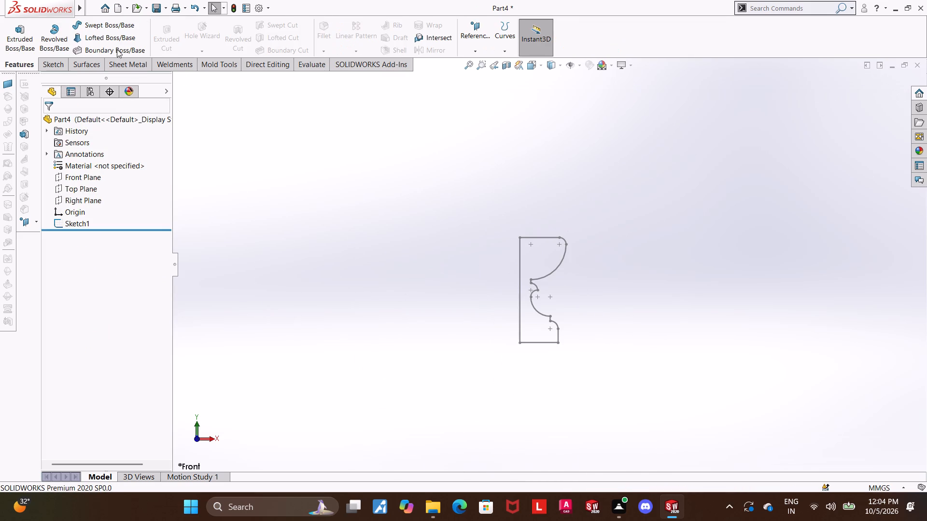
Revolve the closed half-profile 360° about its vertical axis line as a solid boss.
left_click(47, 29)
left_click(47, 29)
scroll(455, 227, "down", 4)
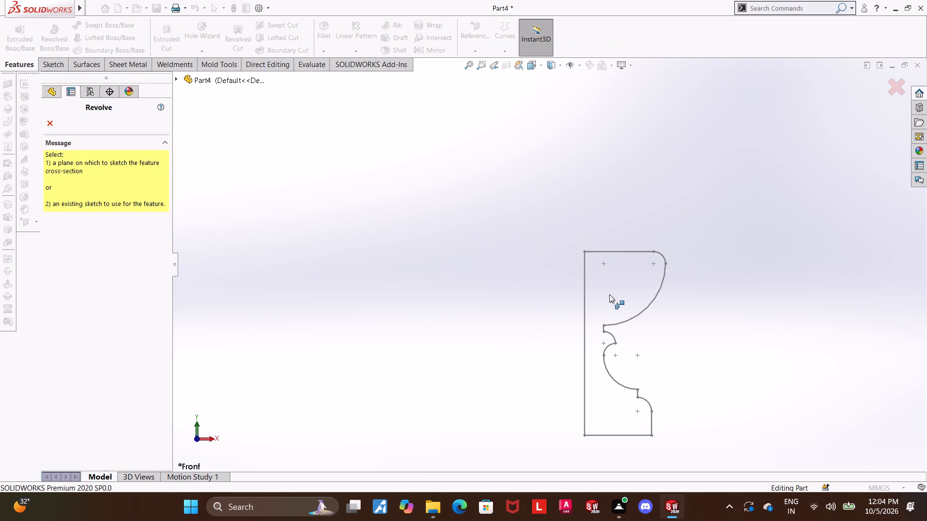
left_click(612, 296)
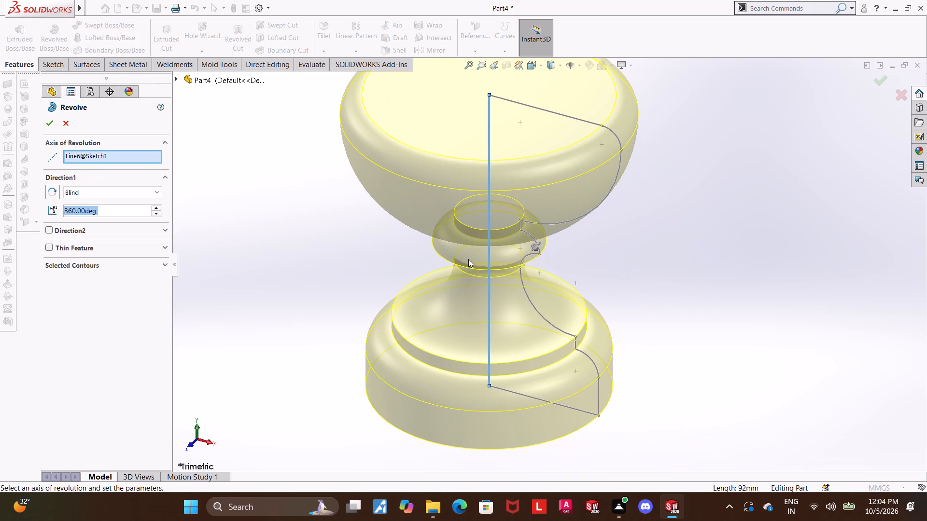
left_click(44, 125)
left_click(699, 228)
Inspect the revolved solid from several angles and in the isometric view.
scroll(699, 241, "up", 3)
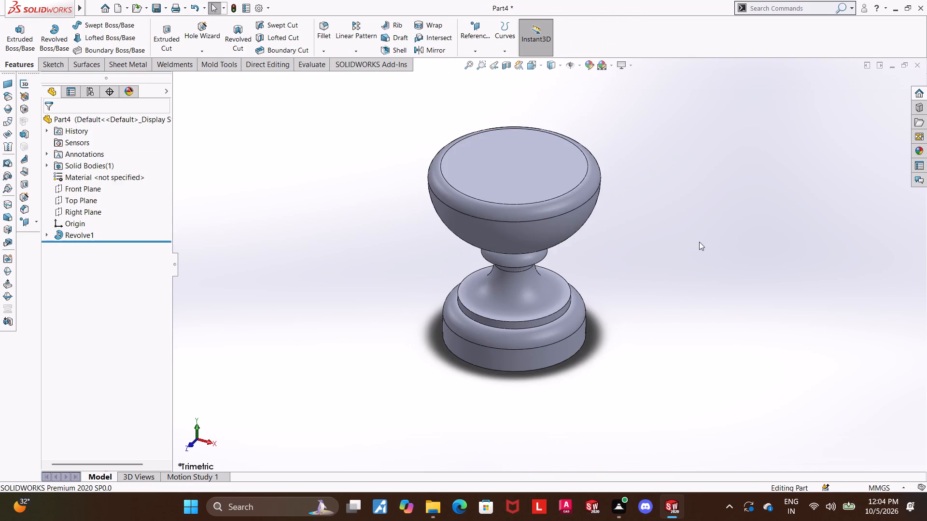
middle_click_drag(675, 251, 671, 246)
scroll(670, 247, "up", 1)
left_click_drag(663, 369, 663, 359)
scroll(506, 262, "down", 2)
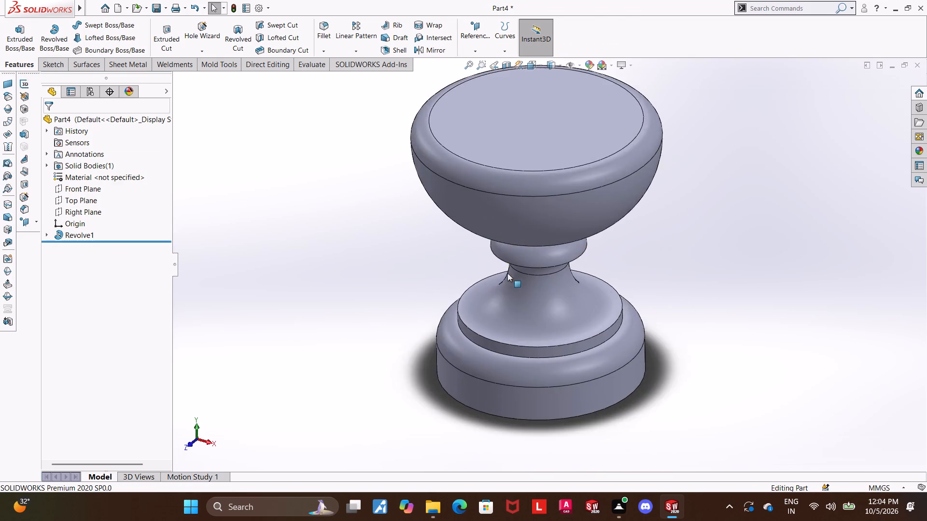
scroll(507, 273, "down", 1)
middle_click_drag(579, 288, 673, 353)
scroll(671, 352, "up", 1)
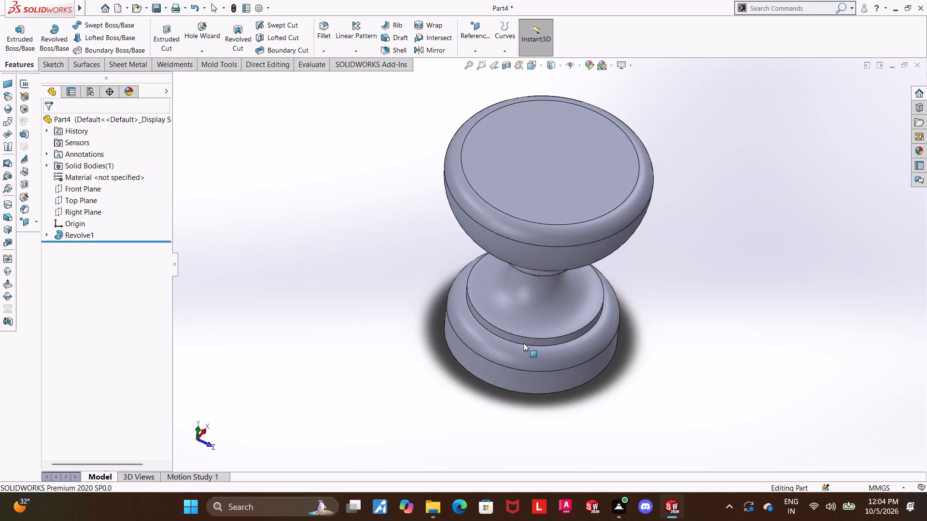
key("ctrl+7")
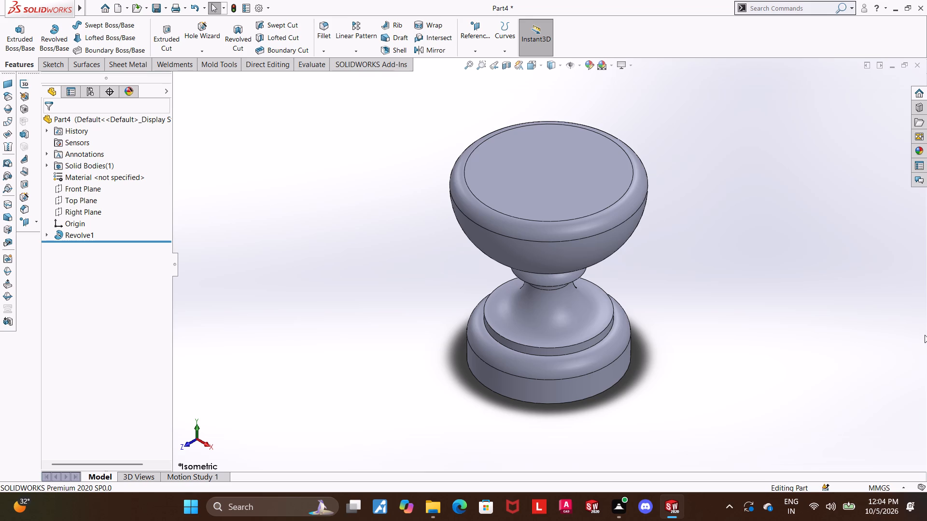
scroll(840, 314, "down", 1)
scroll(550, 249, "up", 1)
scroll(479, 225, "down", 1)
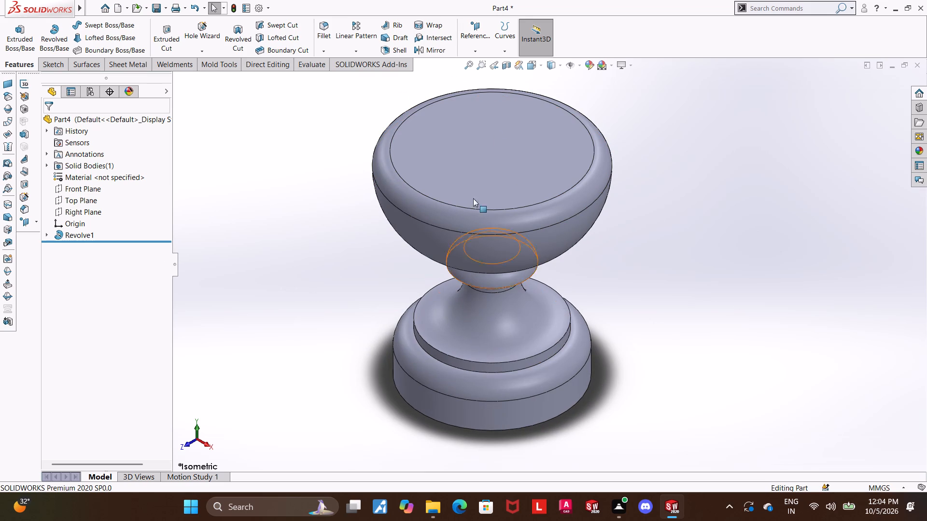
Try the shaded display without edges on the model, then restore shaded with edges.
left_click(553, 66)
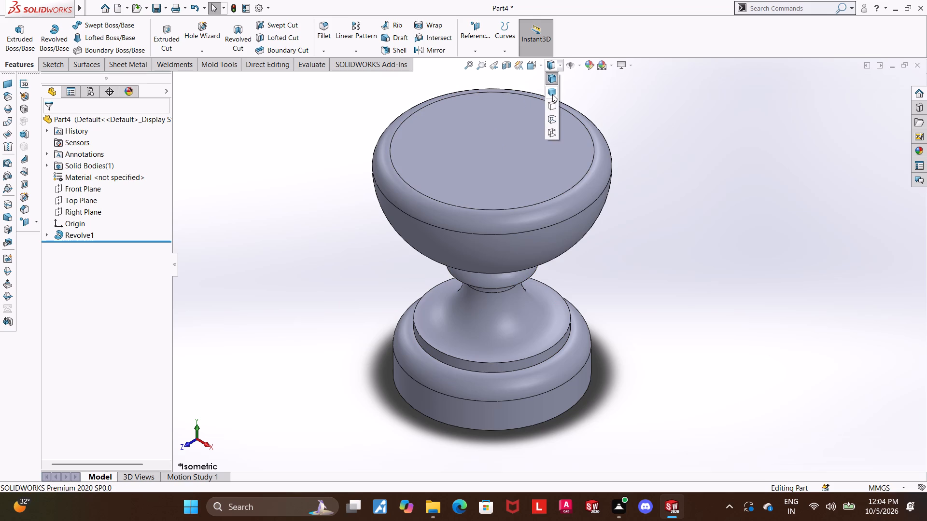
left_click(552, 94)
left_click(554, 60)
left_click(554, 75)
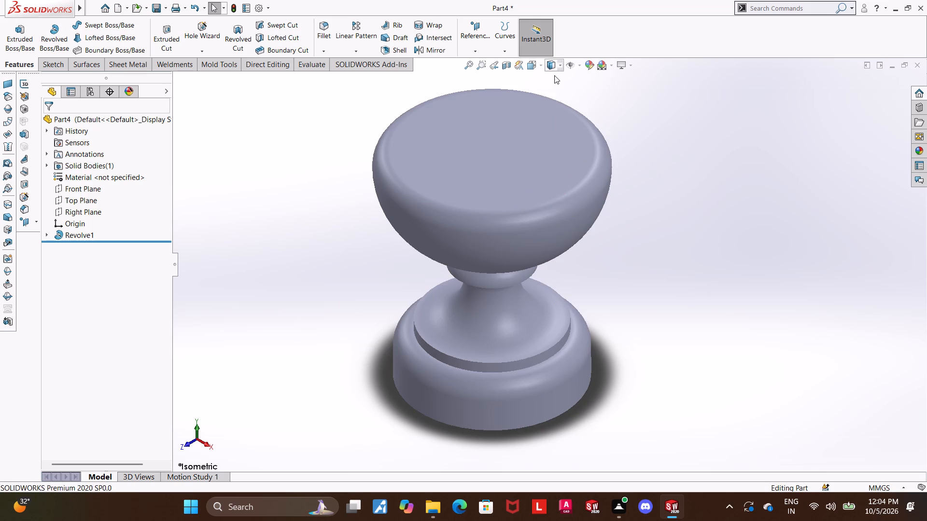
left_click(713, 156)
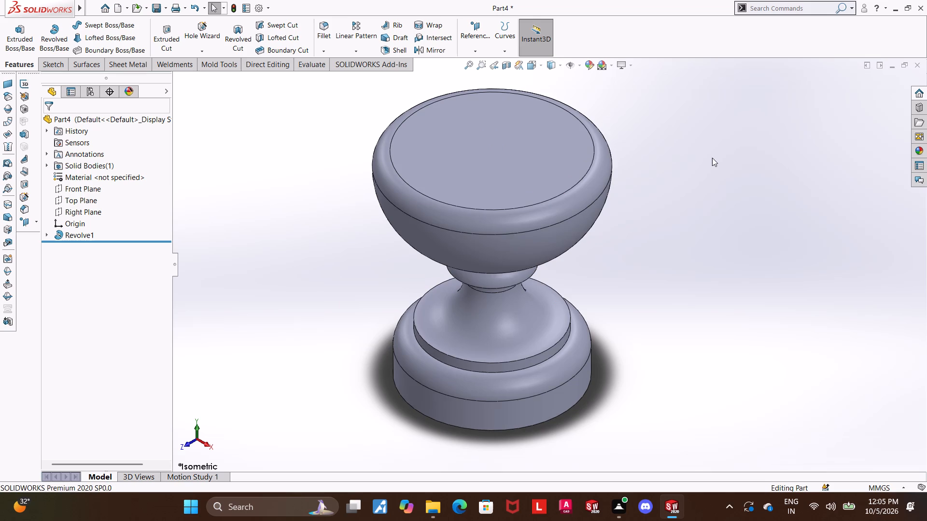
Show the part in the front view with the revolve's sketch selected and review its profile dimensions.
scroll(485, 286, "up", 1)
middle_click_drag(483, 285, 482, 245)
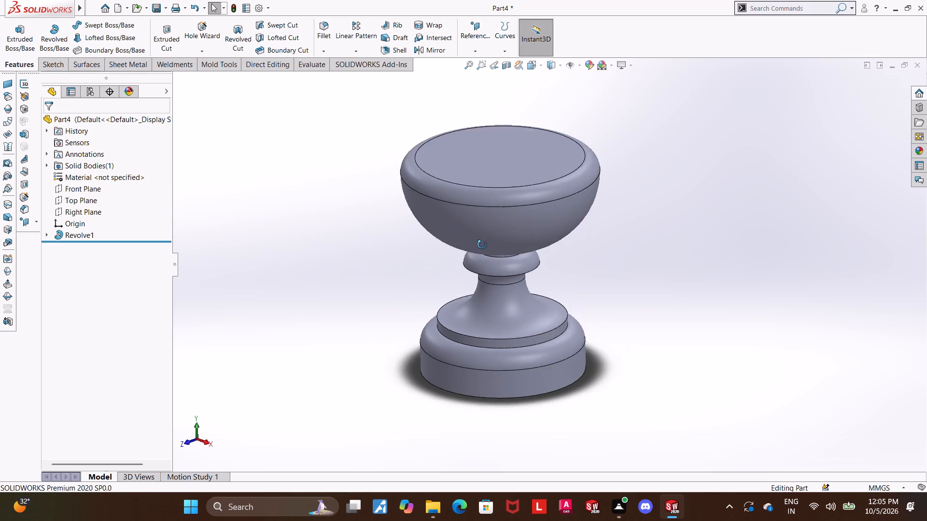
middle_click_drag(482, 245, 482, 241)
left_click(533, 65)
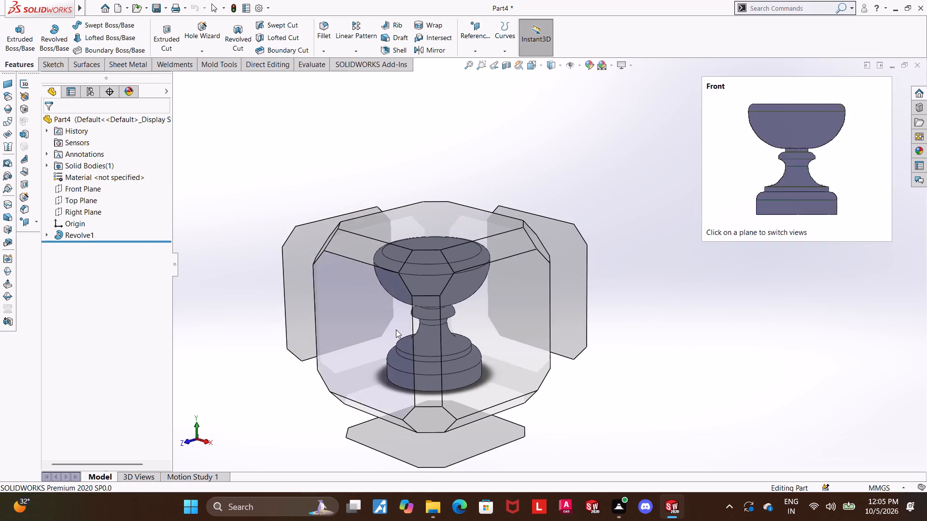
left_click(396, 329)
left_click(42, 233)
left_click(49, 233)
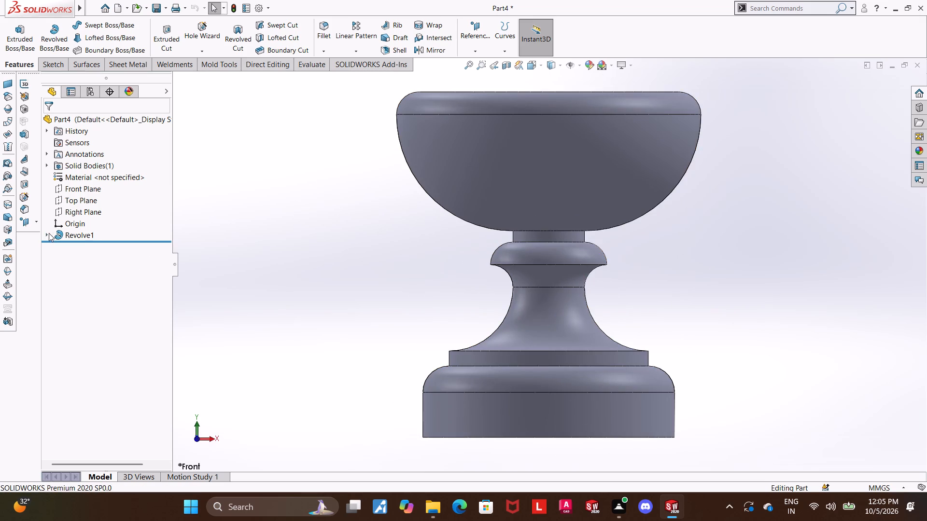
left_click(75, 247)
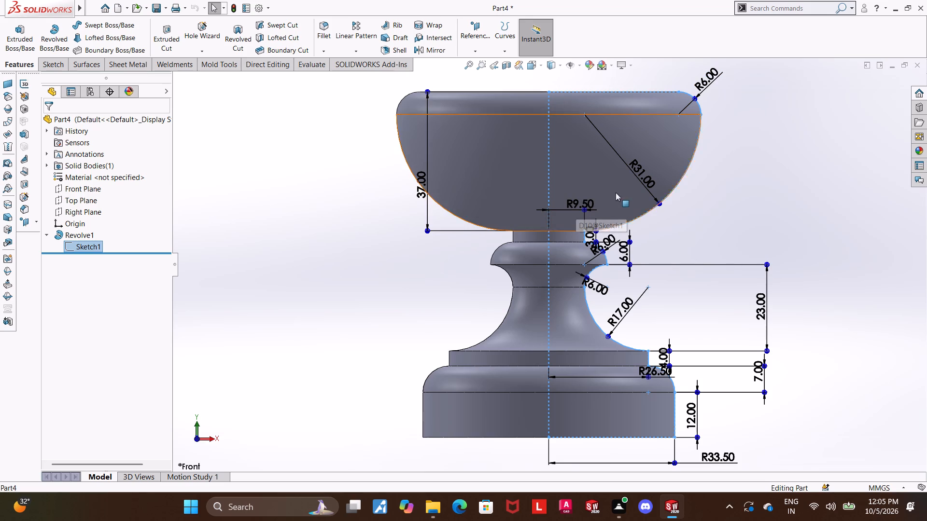
scroll(625, 232, "down", 3)
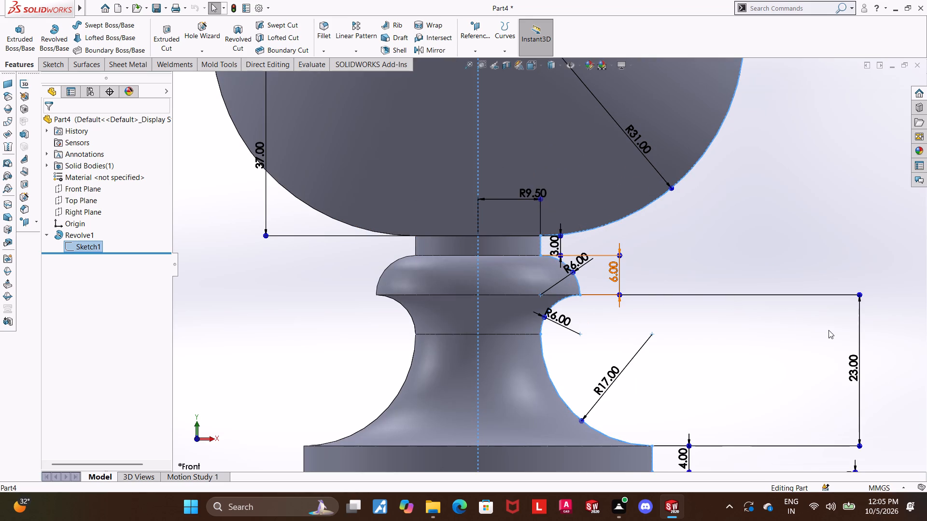
scroll(816, 362, "up", 2)
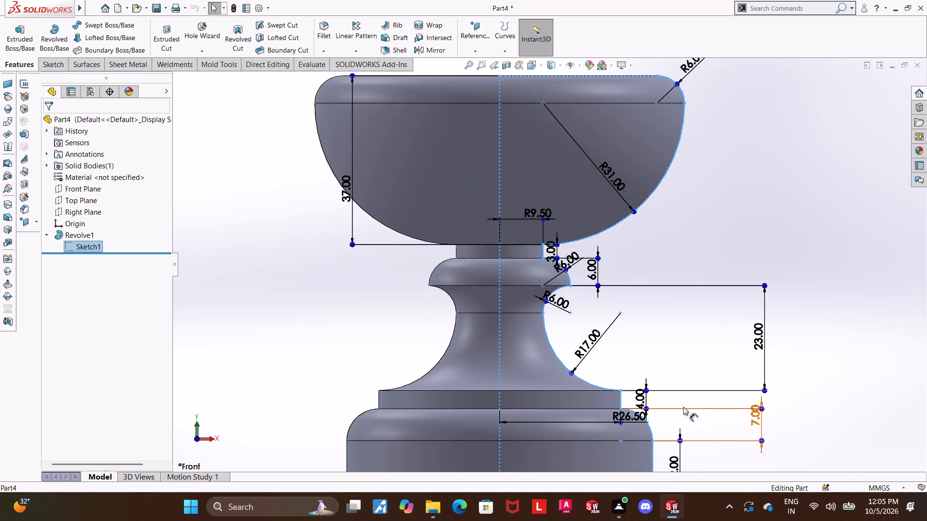
Examine the revolve sketch's dimensions along the base, neck and bowl in the front view, then clear the sketch selection.
scroll(790, 422, "up", 2)
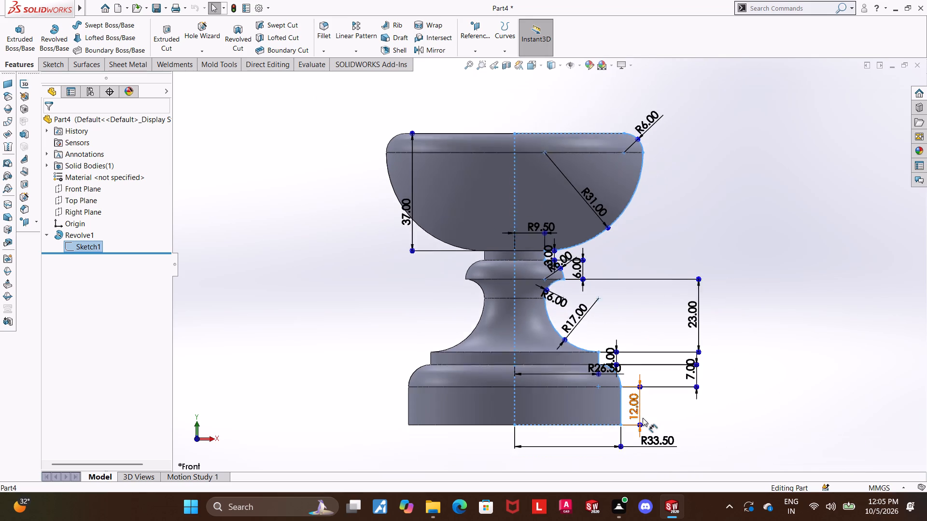
scroll(643, 418, "down", 1)
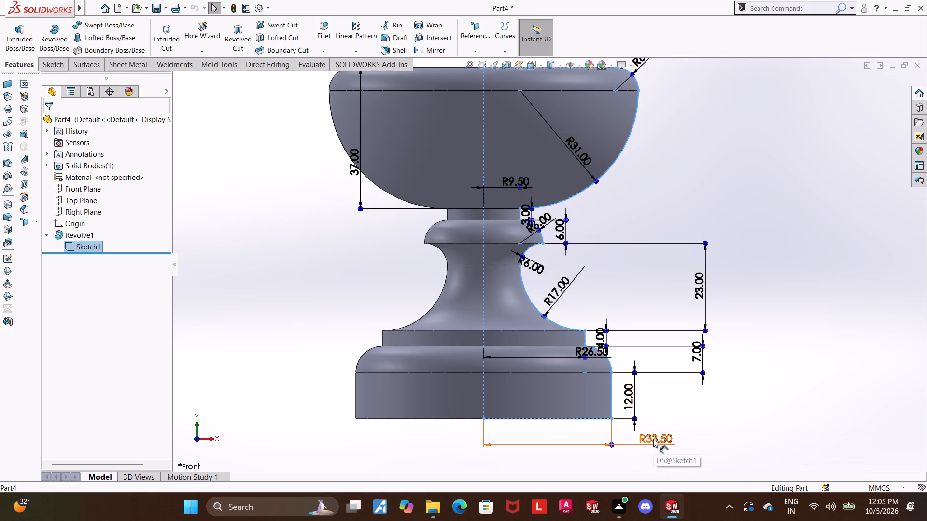
scroll(538, 343, "down", 2)
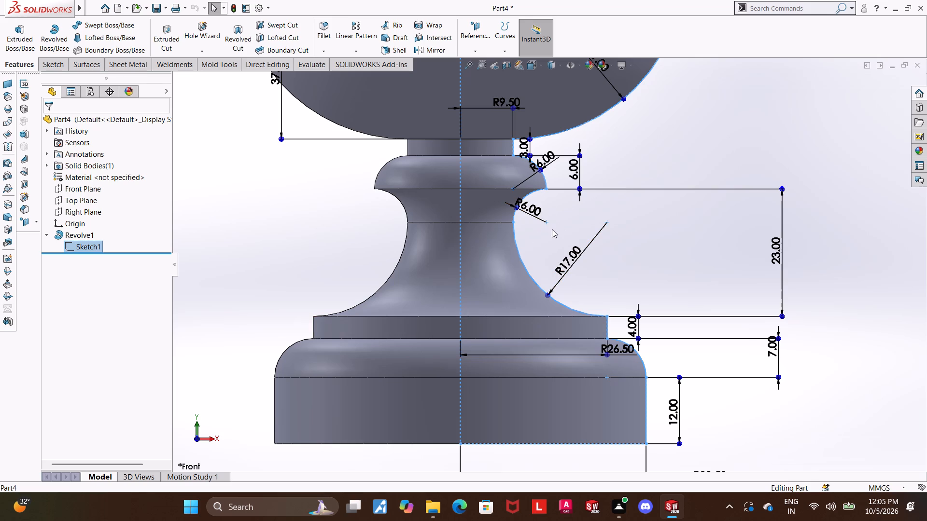
scroll(552, 230, "up", 4)
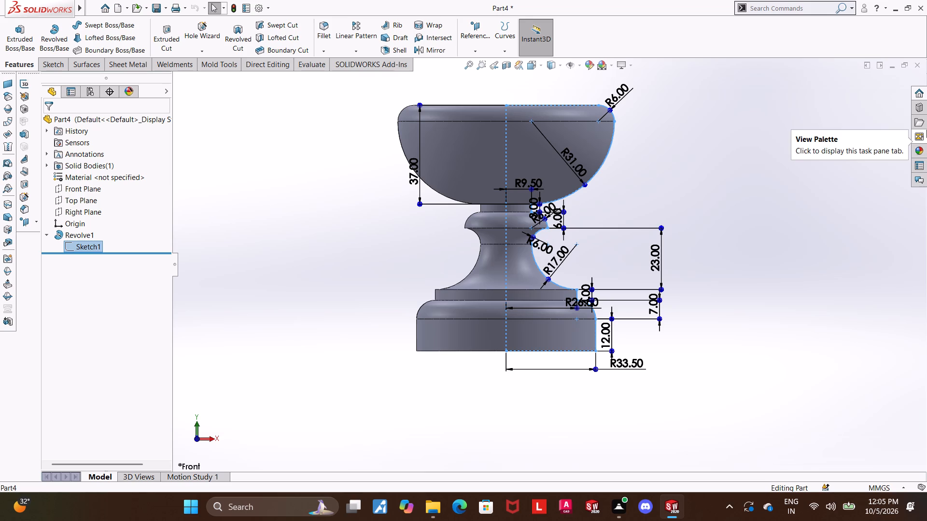
left_click(790, 131)
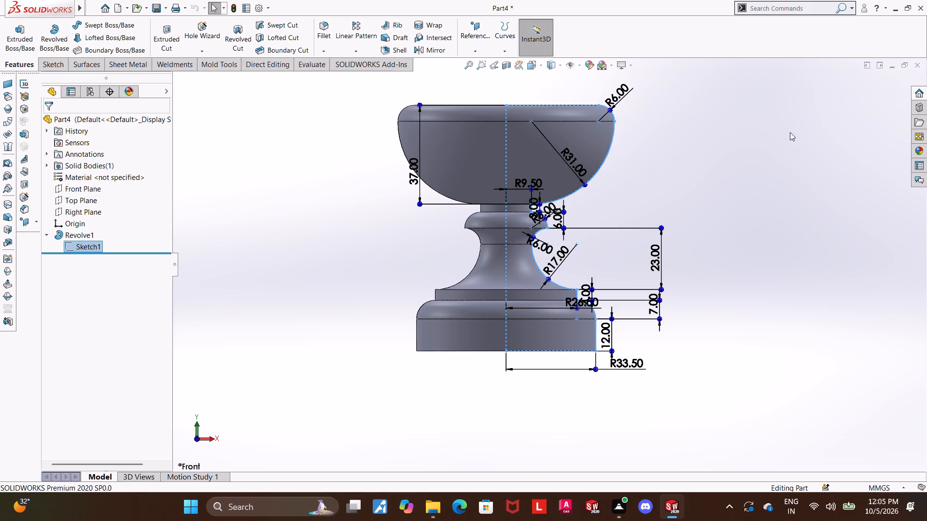
Inspect the revolved solid from above and in the isometric view.
middle_click_drag(768, 157, 755, 230)
scroll(755, 229, "up", 1)
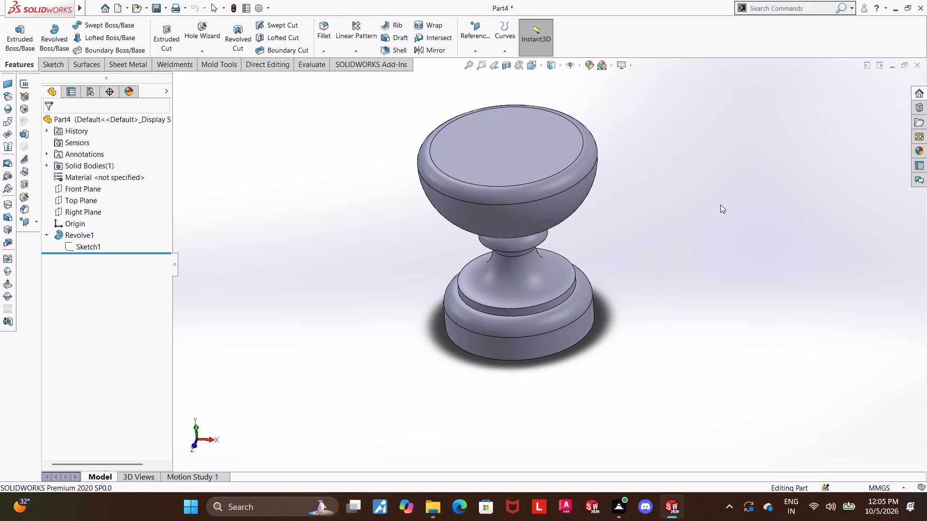
key("ctrl+7")
scroll(692, 214, "down", 2)
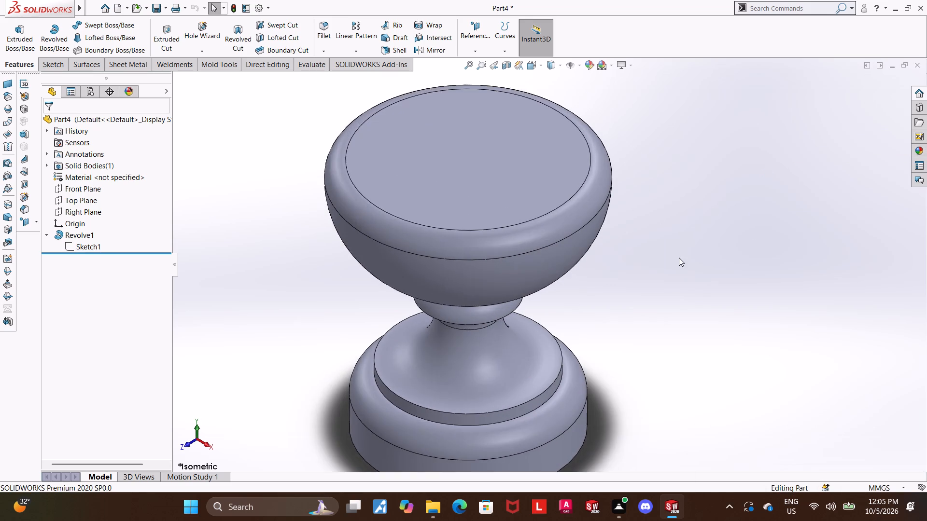
scroll(679, 258, "up", 2)
scroll(644, 344, "down", 1)
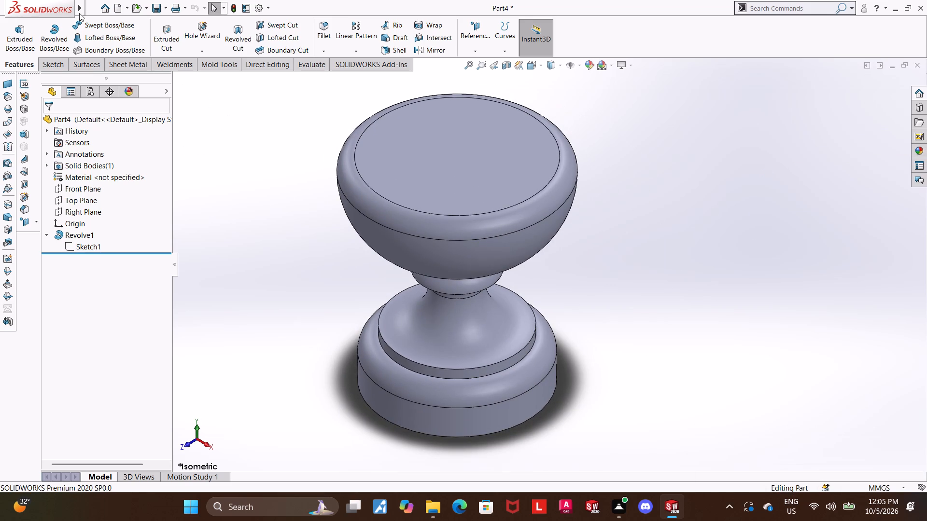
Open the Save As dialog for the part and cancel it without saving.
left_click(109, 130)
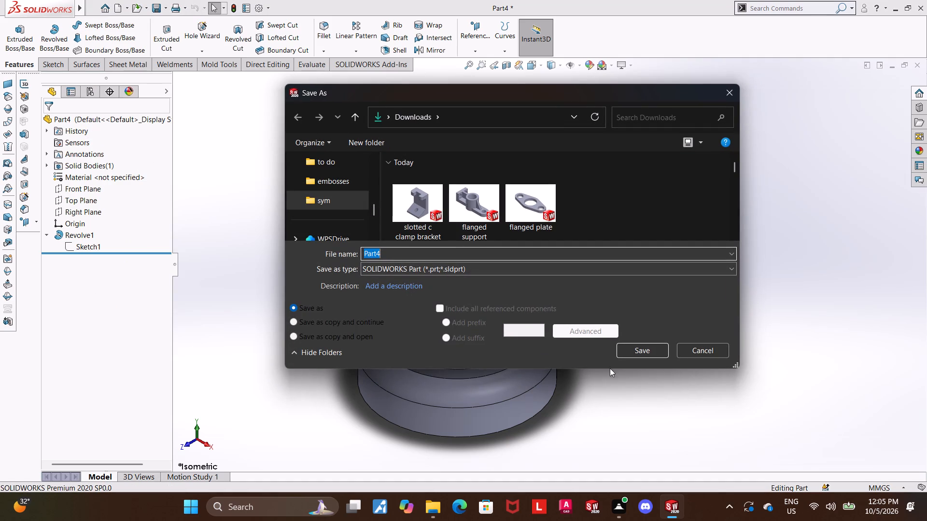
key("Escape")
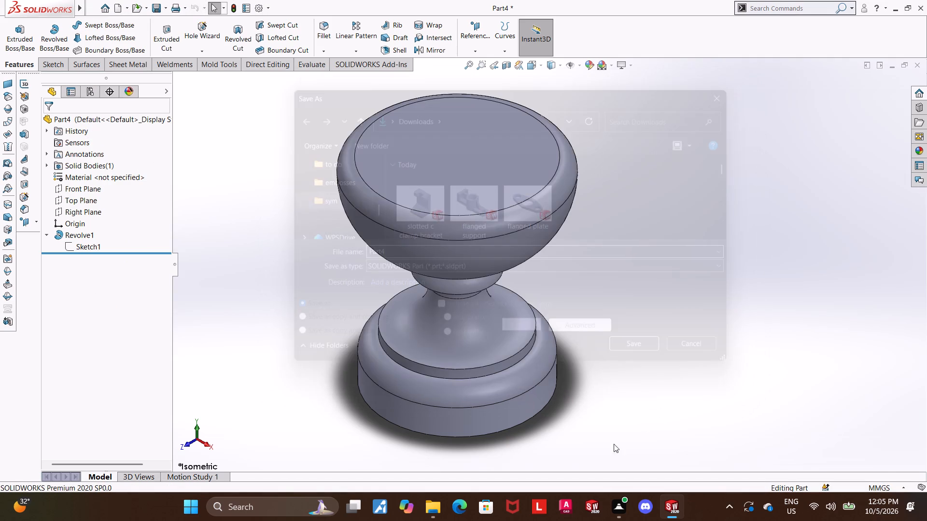
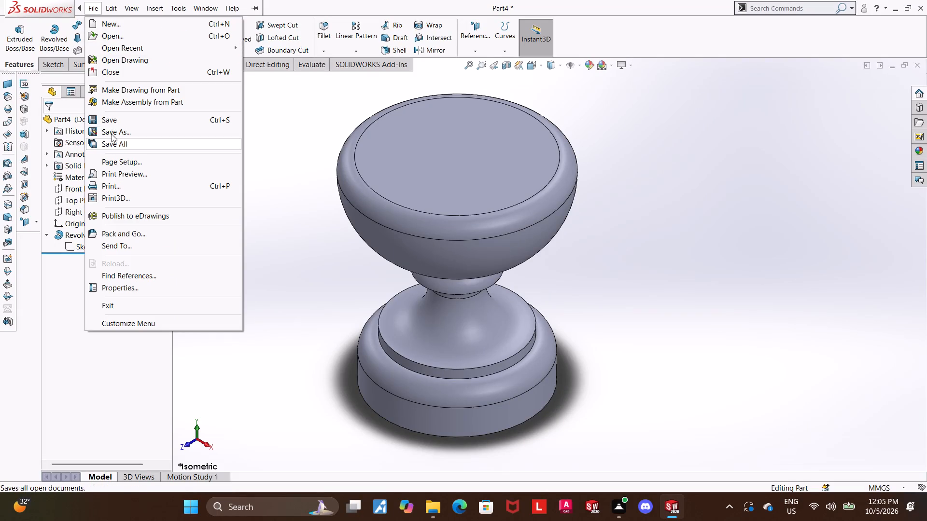
Save the part in the Downloads folder as a SOLIDWORKS Part file named "furniture knob".
left_click(112, 126)
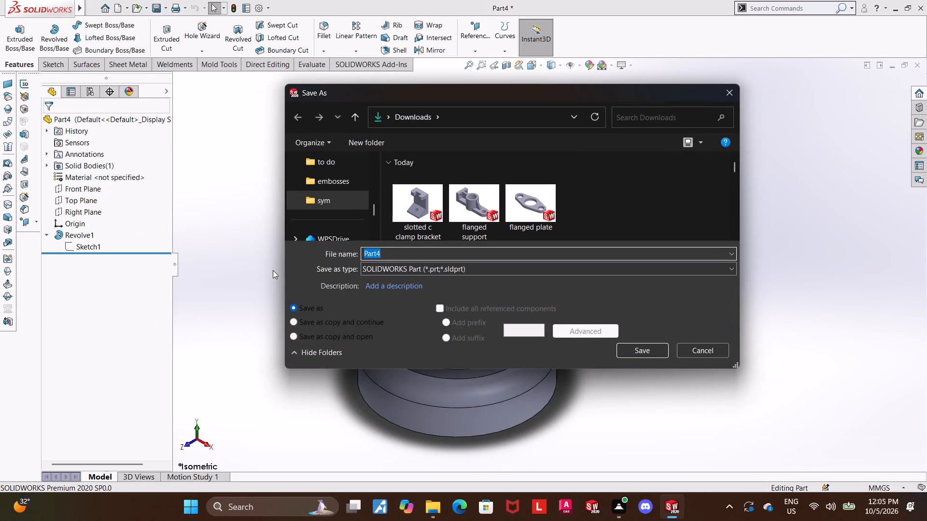
type("furniture n")
key("BackSpace")
type("kno")
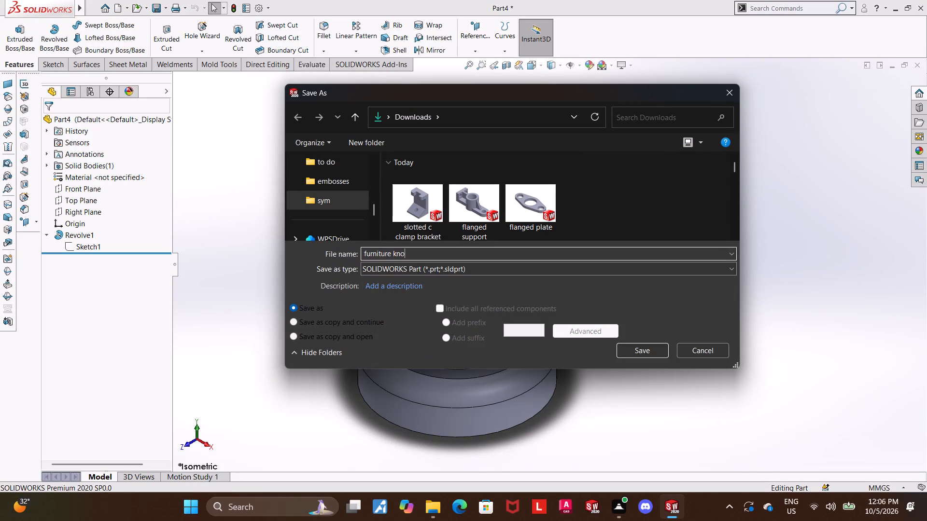
type("b")
key("space")
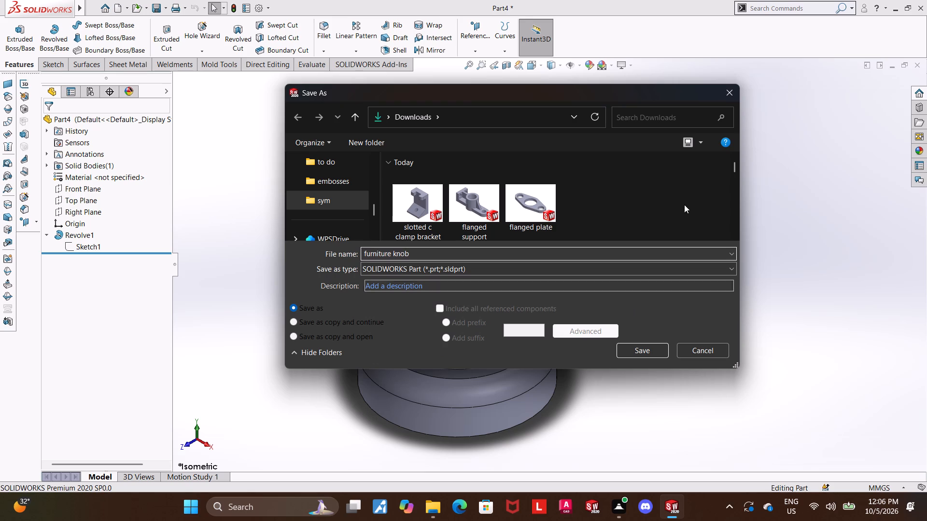
left_click(650, 343)
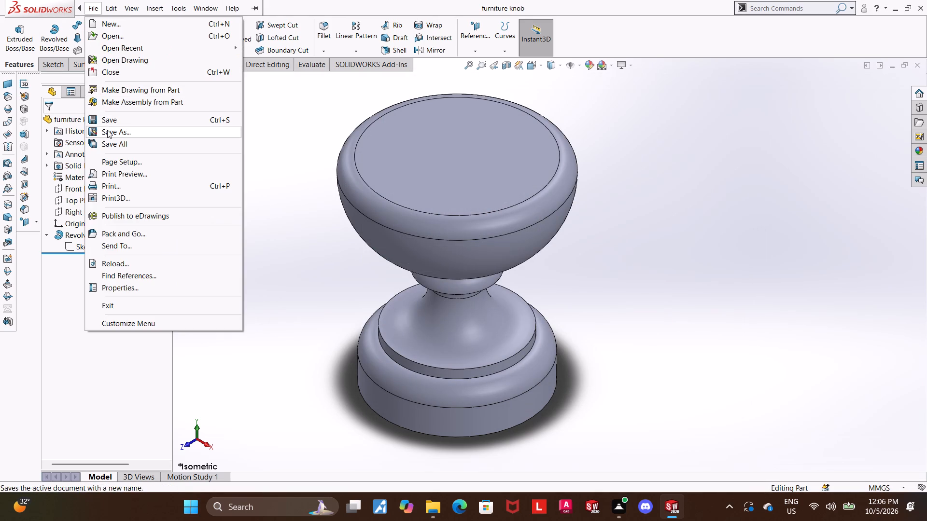
Save a PDF copy of the part in the Downloads folder under the same name, furniture knob.
left_click(107, 130)
left_click(382, 266)
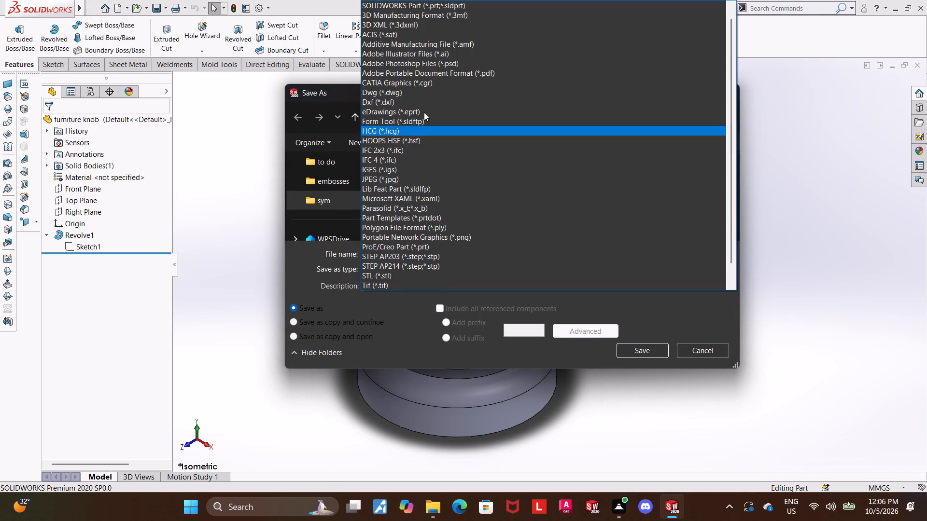
left_click(437, 72)
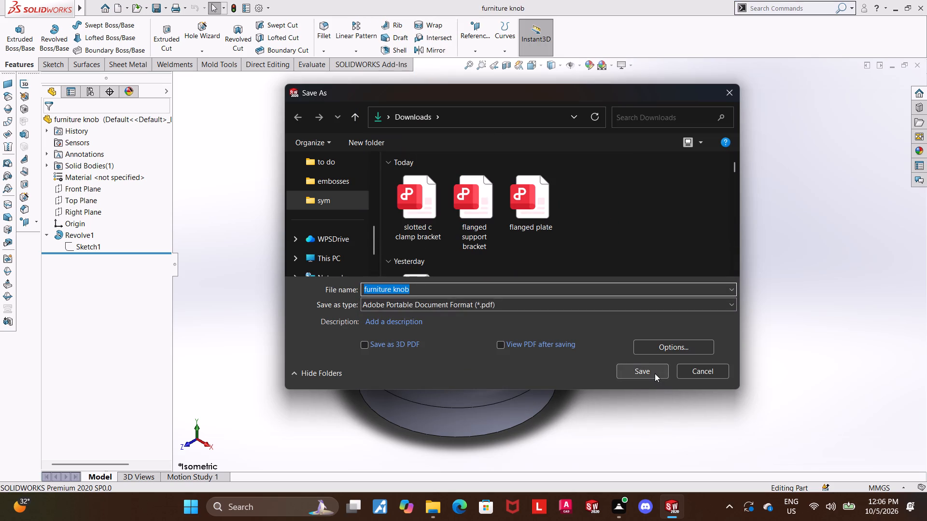
left_click(655, 373)
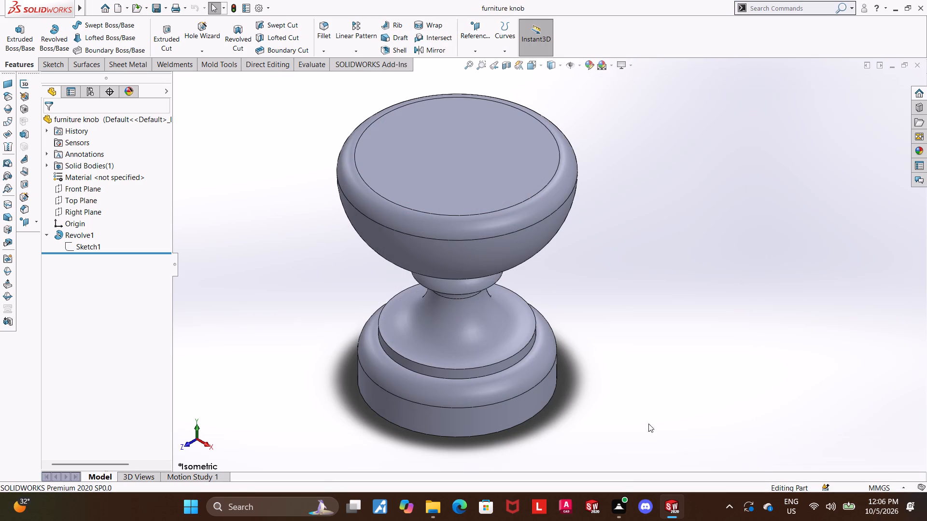